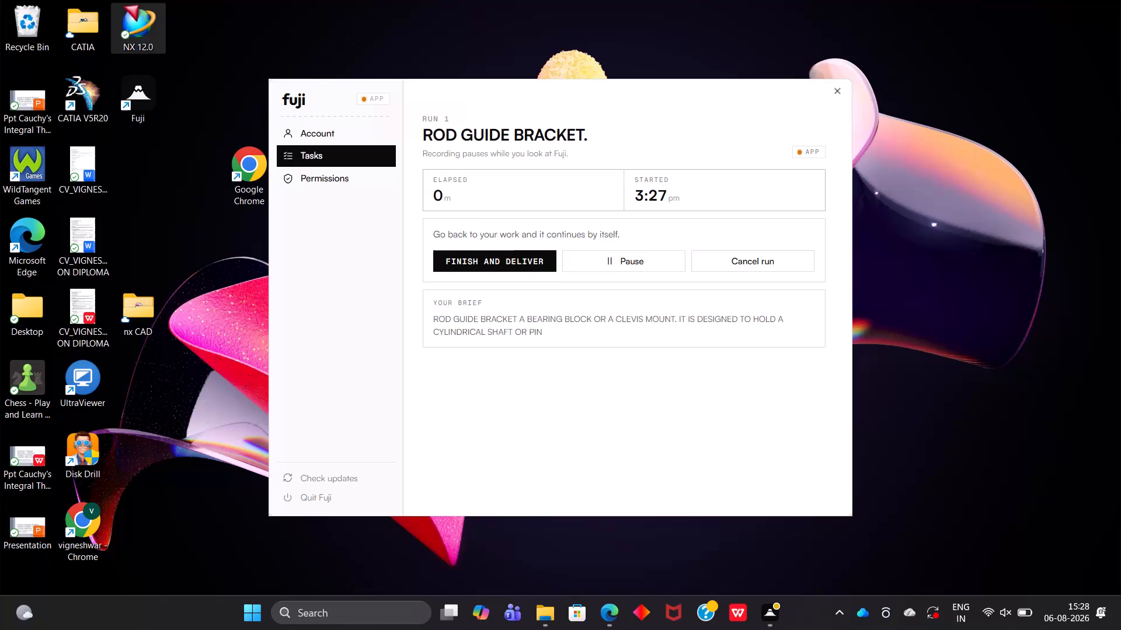
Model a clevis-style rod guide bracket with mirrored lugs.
Launch NX 12.0 from the desktop.
{"action": "double_click", "coordinate": [130, 22]}
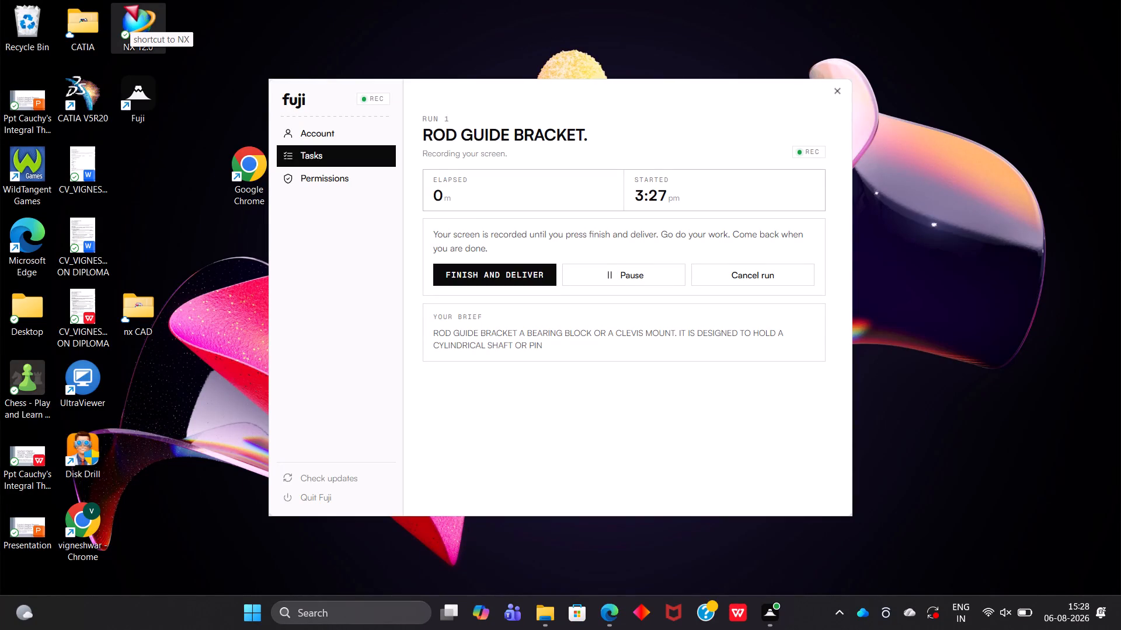
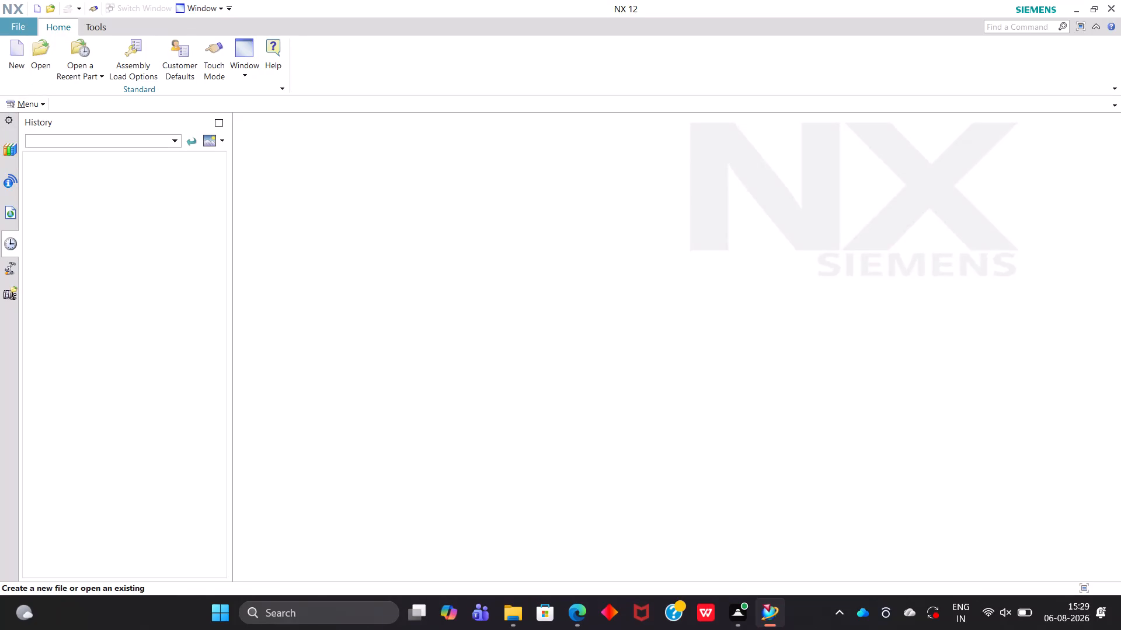
Create a new part from the Model template in millimetres, named ROD GUIDE BRACKET.prt.
{"action": "left_click", "coordinate": [22, 56]}
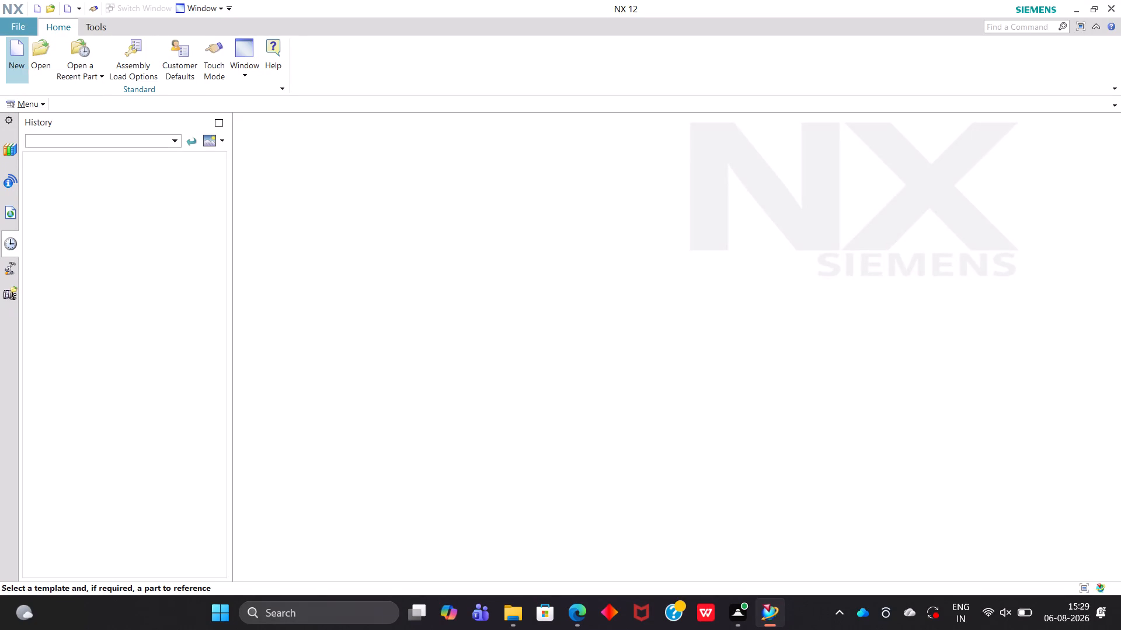
{"action": "left_click", "coordinate": [22, 56]}
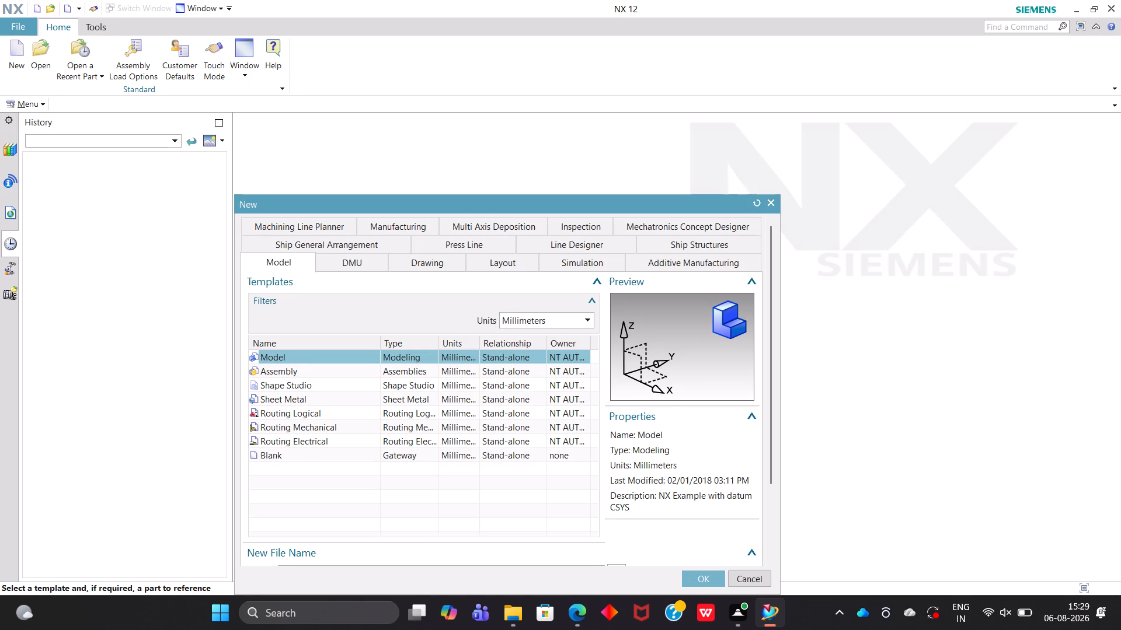
{"action": "scroll", "coordinate": [525, 372], "scroll_direction": "down", "scroll_amount": 1}
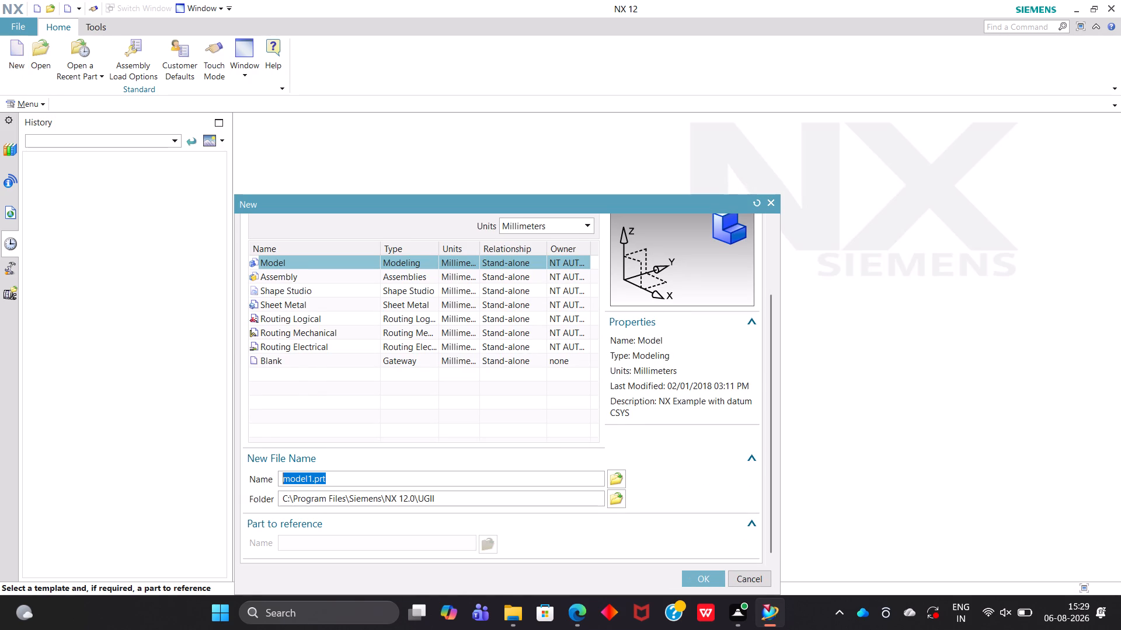
{"action": "left_click", "coordinate": [443, 483]}
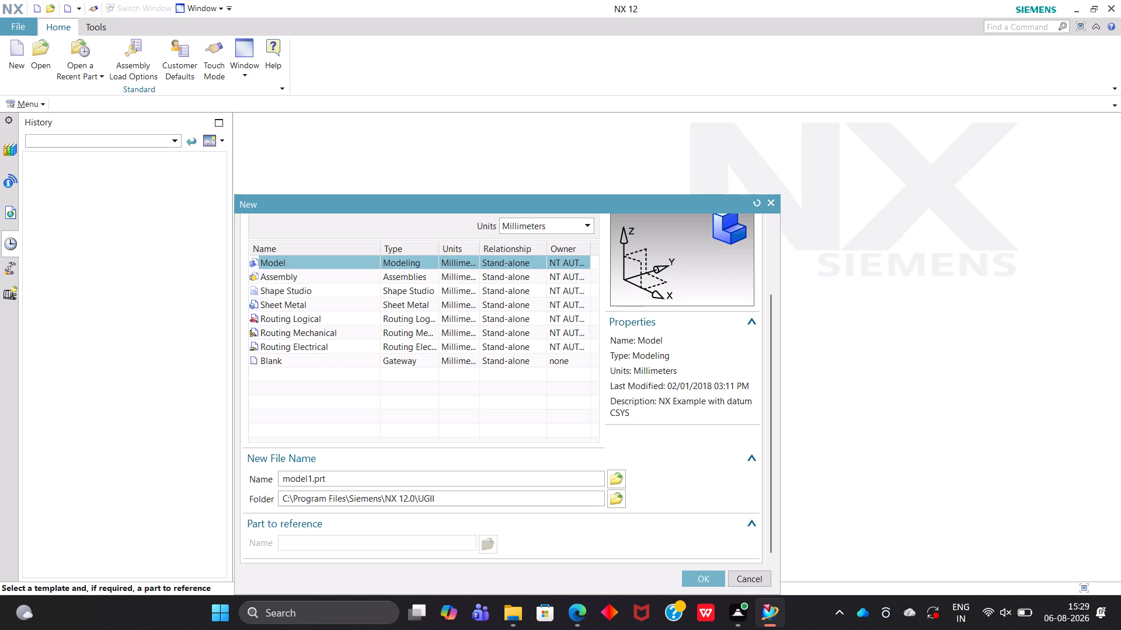
{"action": "key", "text": "Left"}
{"action": "key", "text": "Left"}
{"action": "key", "text": "Left"}
{"action": "key", "text": "Left"}
{"action": "key", "text": "BackSpace"}
{"action": "key", "text": "BackSpace"}
{"action": "key", "text": "BackSpace"}
{"action": "key", "text": "BackSpace"}
{"action": "key", "text": "BackSpace"}
{"action": "key", "text": "BackSpace"}
{"action": "key", "text": "BackSpace"}
{"action": "key", "text": "BackSpace"}
{"action": "key", "text": "BackSpace"}
{"action": "key", "text": "BackSpace"}
{"action": "key", "text": "BackSpace"}
{"action": "key", "text": "BackSpace"}
{"action": "key", "text": "BackSpace"}
{"action": "key", "text": "BackSpace"}
{"action": "key", "text": "BackSpace"}
{"action": "key", "text": "BackSpace"}
{"action": "key", "text": "BackSpace"}
{"action": "key", "text": "BackSpace"}
{"action": "key", "text": "BackSpace"}
{"action": "type", "text": "ROD"}
{"action": "key", "text": "space"}
{"action": "type", "text": "GUIDE"}
{"action": "key", "text": "space"}
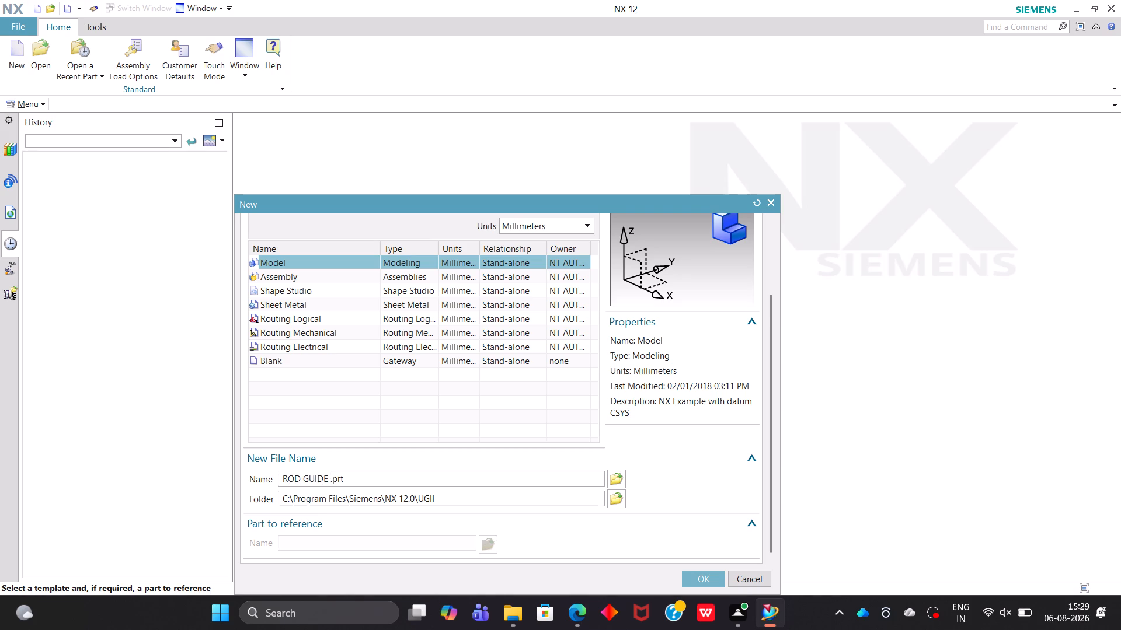
{"action": "key", "text": "b"}
{"action": "type", "text": "RACKET"}
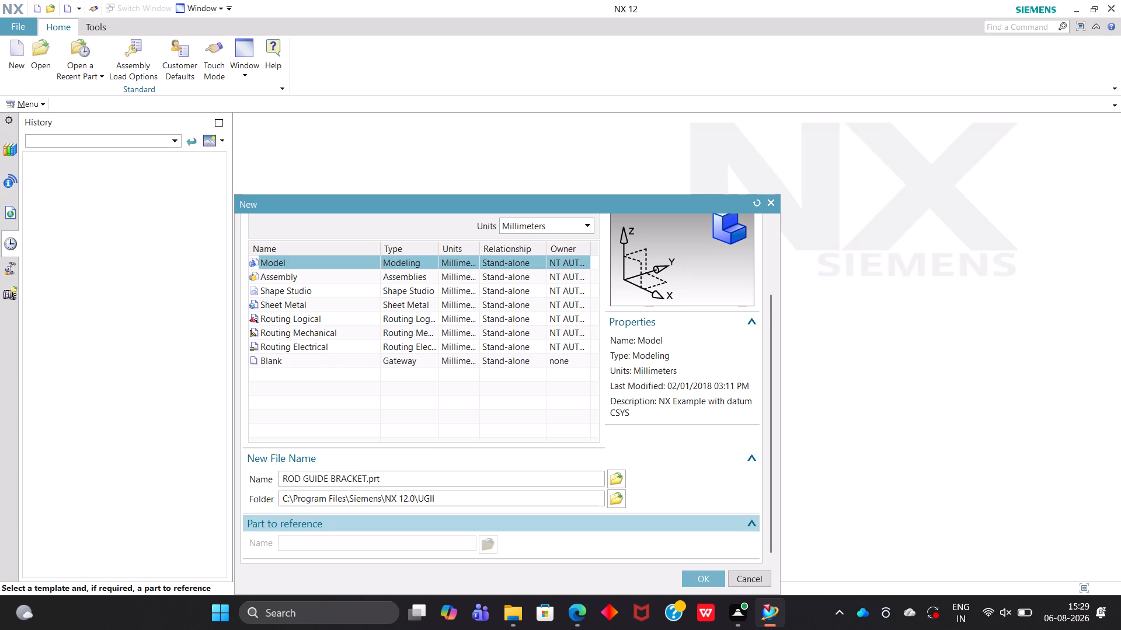
{"action": "scroll", "coordinate": [591, 519], "scroll_direction": "down", "scroll_amount": 1}
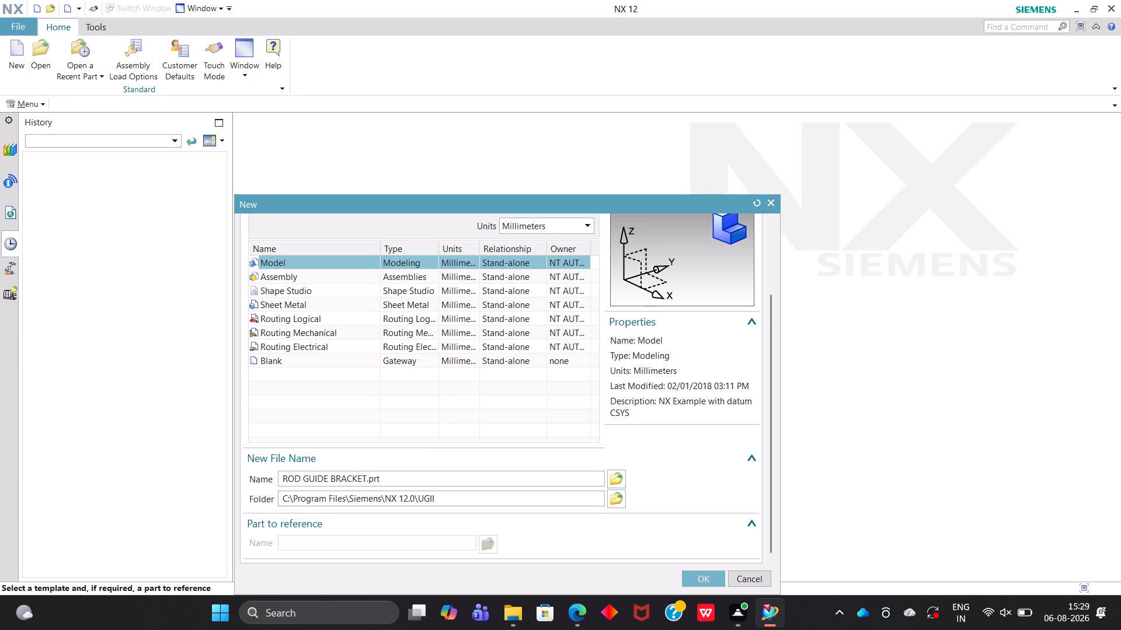
{"action": "left_click", "coordinate": [389, 551]}
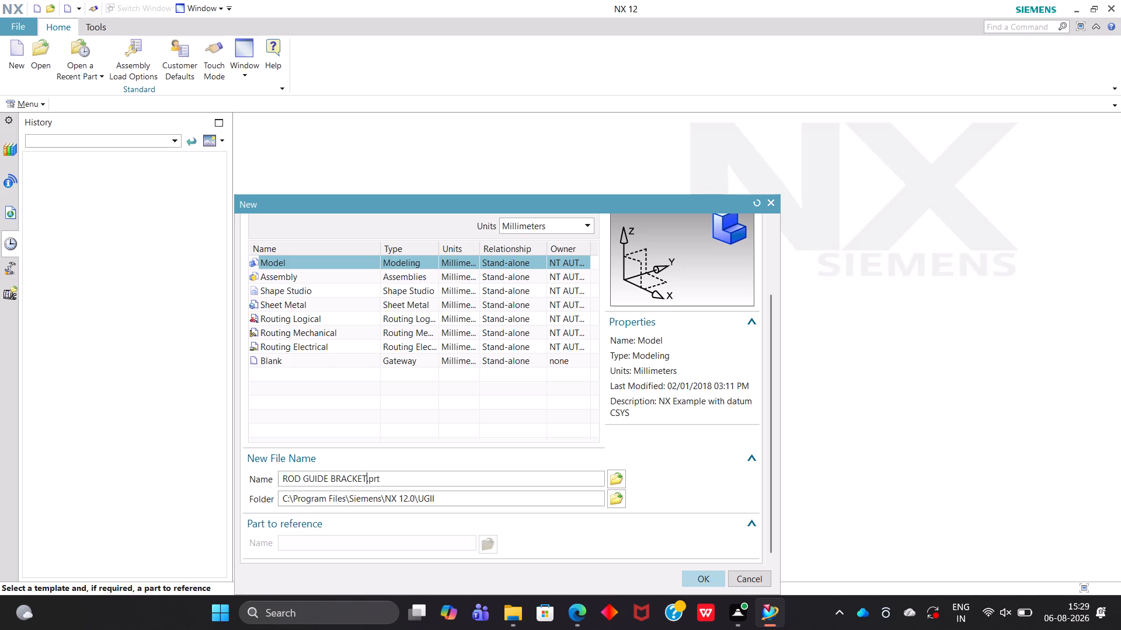
{"action": "left_click", "coordinate": [697, 573]}
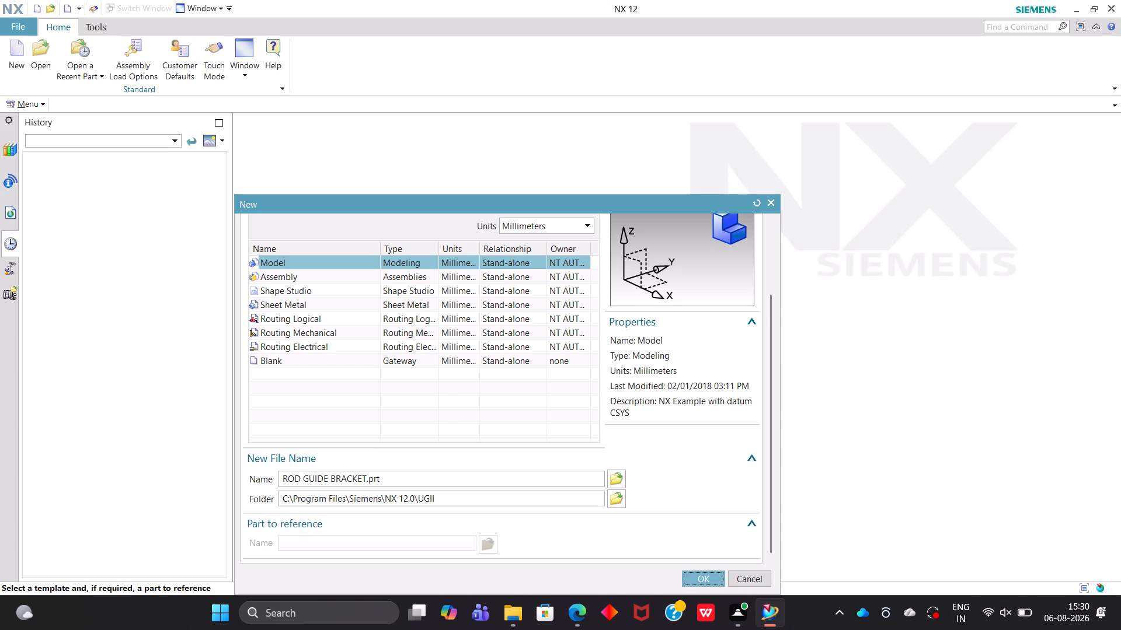
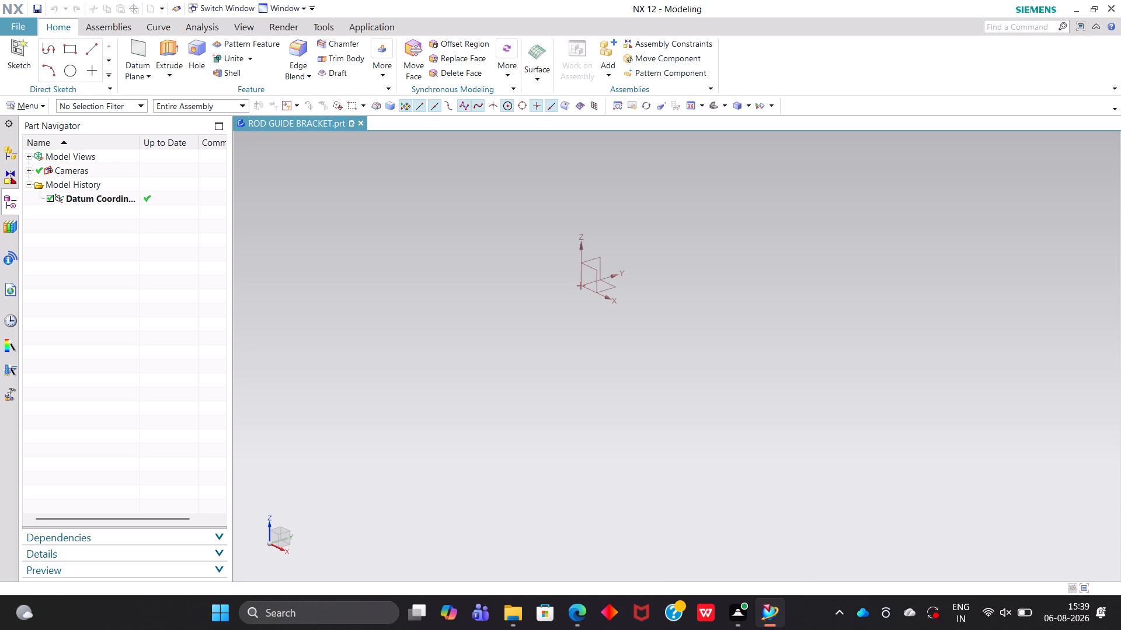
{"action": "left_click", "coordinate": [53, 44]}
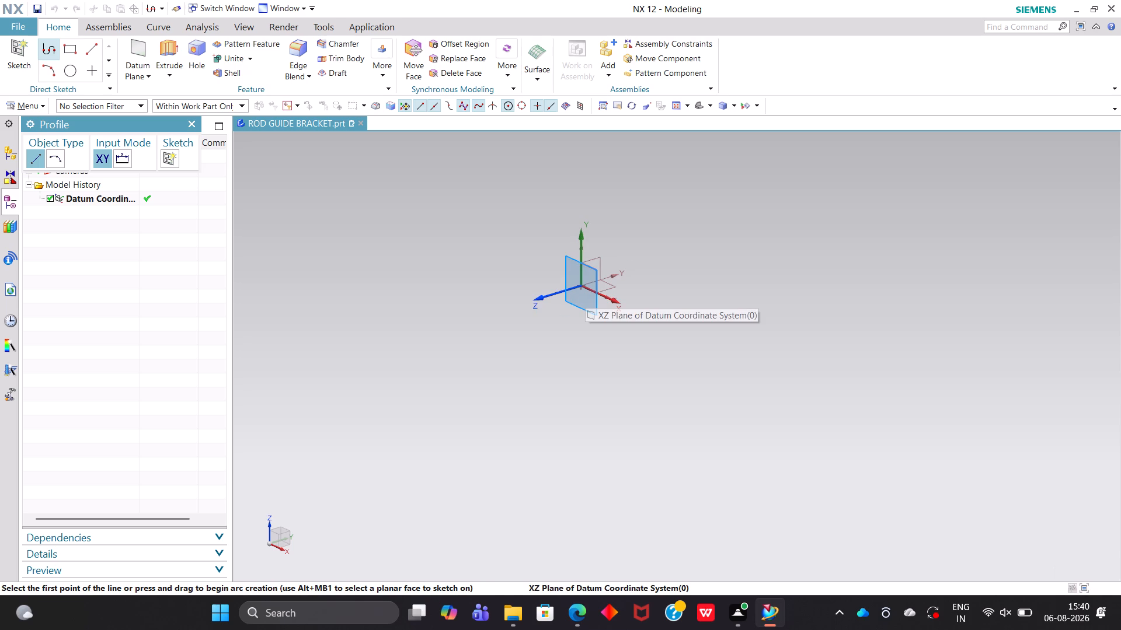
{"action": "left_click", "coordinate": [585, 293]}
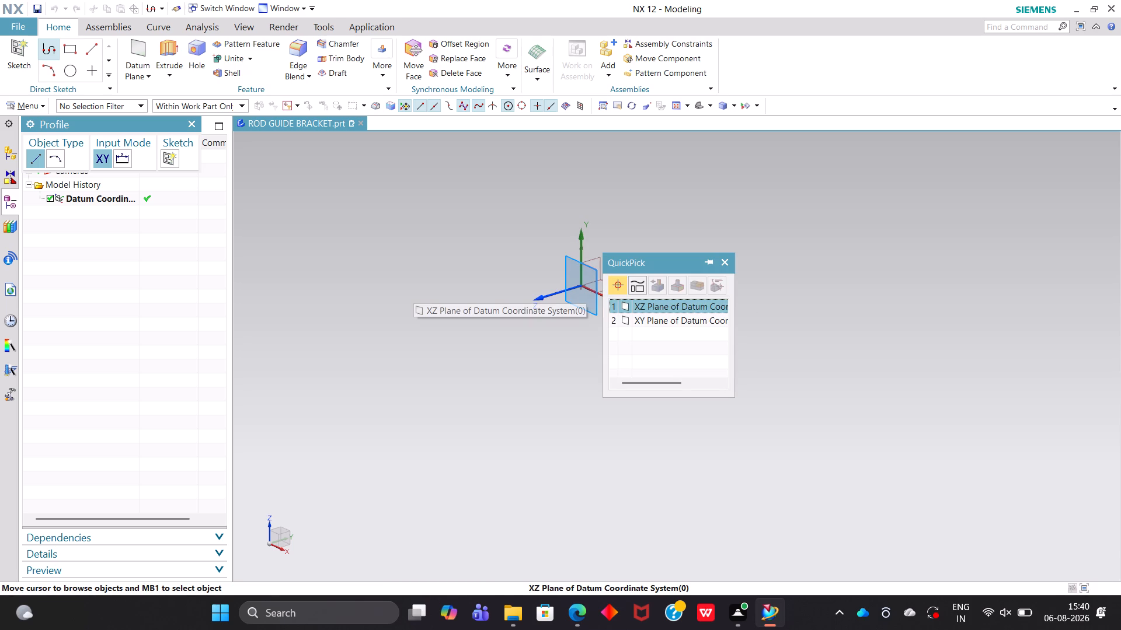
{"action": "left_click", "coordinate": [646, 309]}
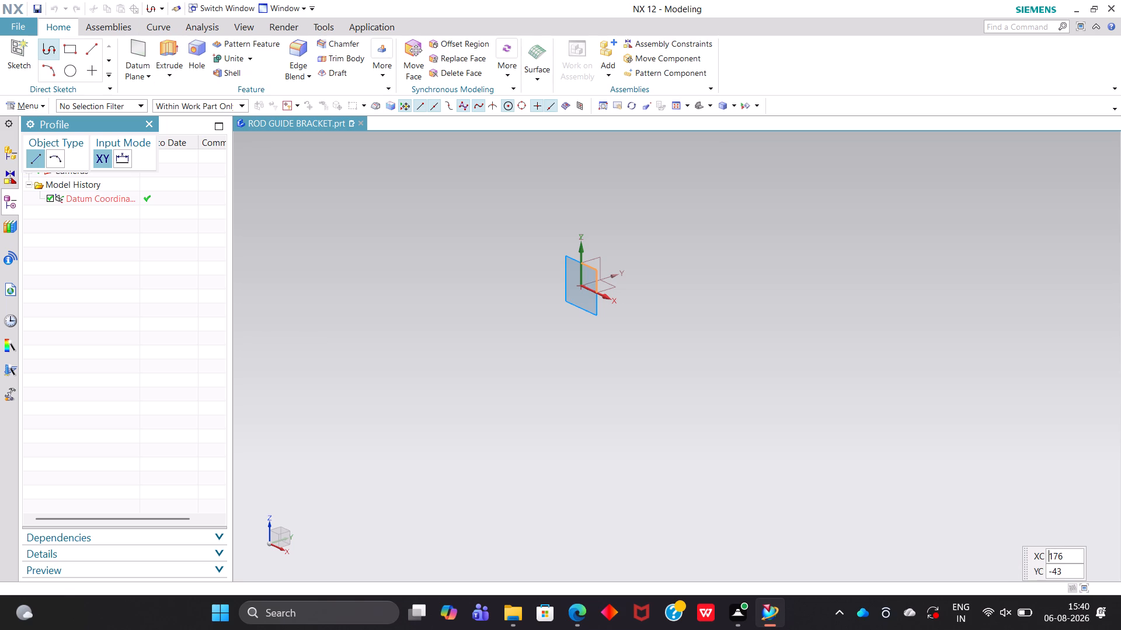
Start the Datum Plane command.
{"action": "left_click", "coordinate": [132, 52]}
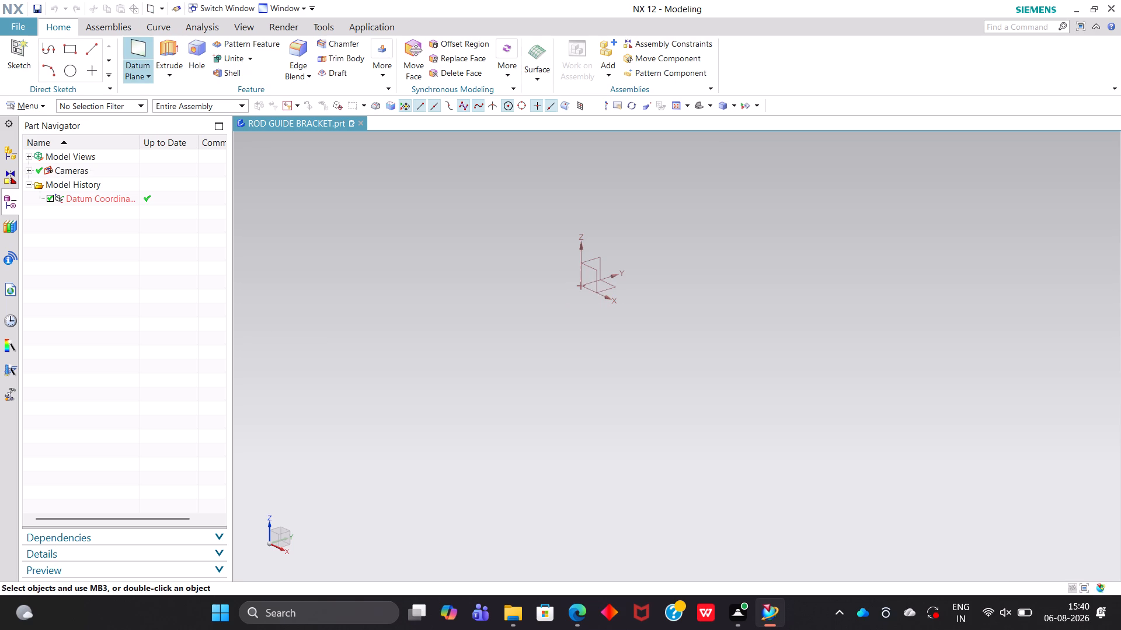
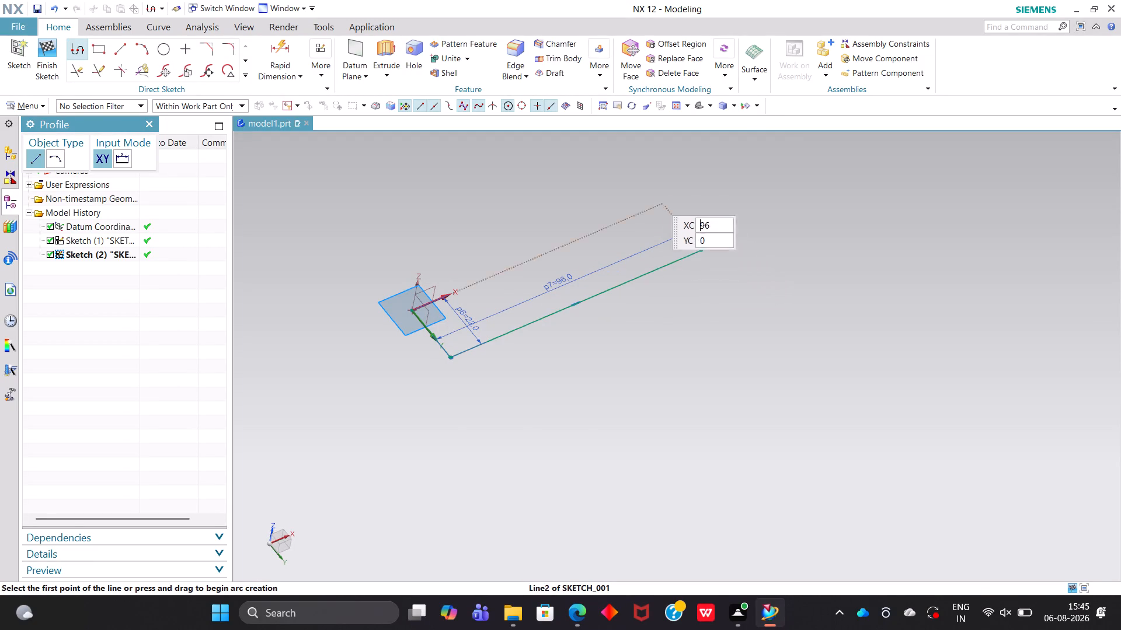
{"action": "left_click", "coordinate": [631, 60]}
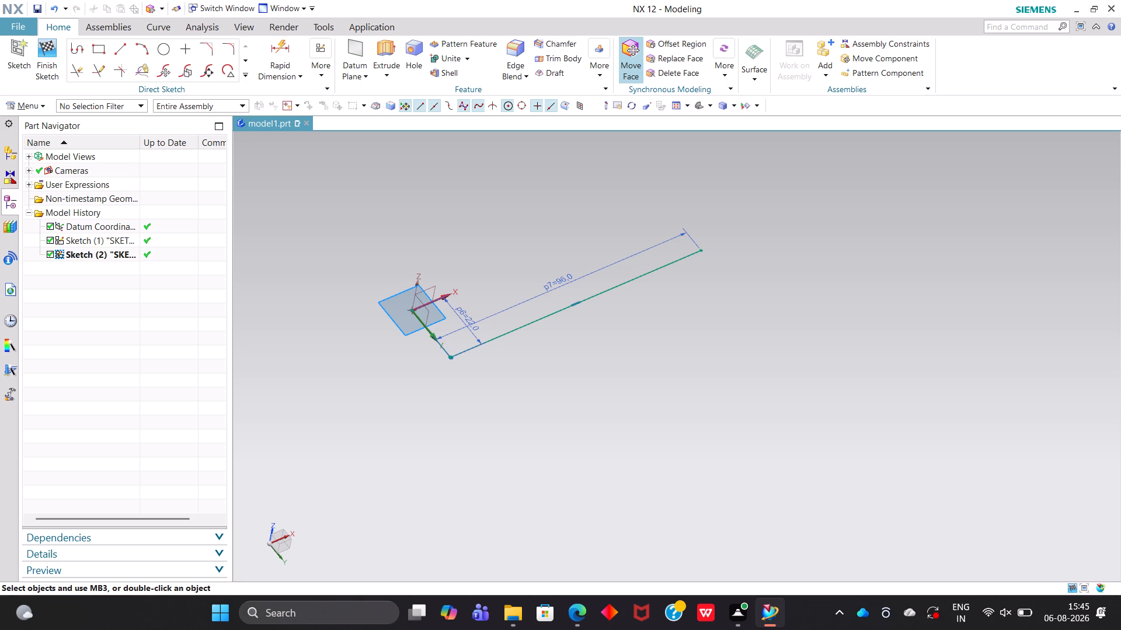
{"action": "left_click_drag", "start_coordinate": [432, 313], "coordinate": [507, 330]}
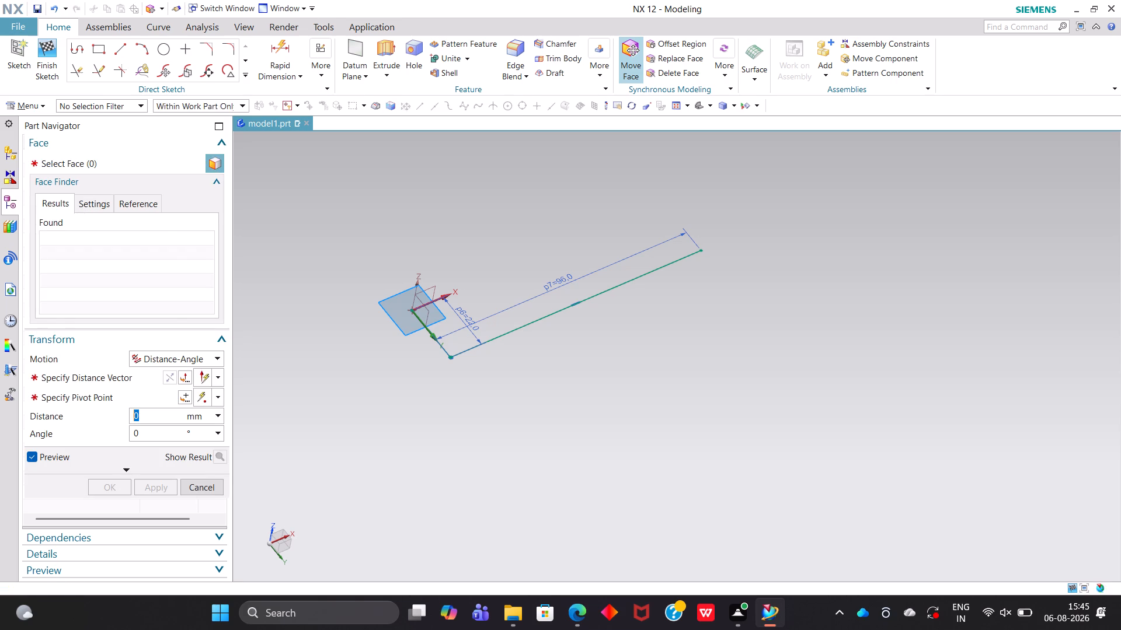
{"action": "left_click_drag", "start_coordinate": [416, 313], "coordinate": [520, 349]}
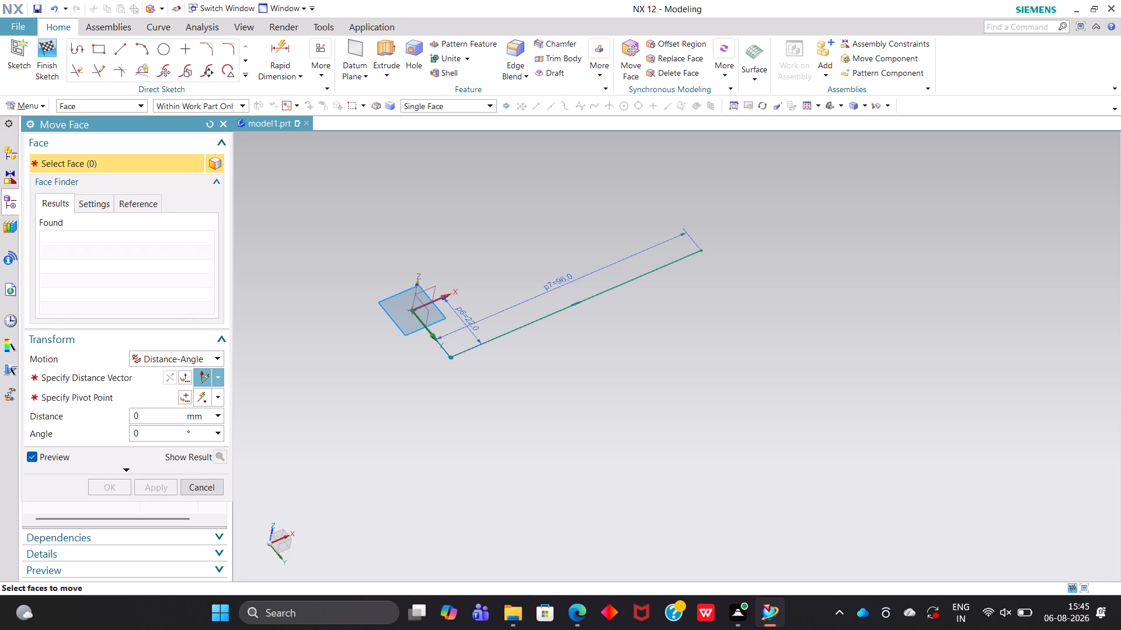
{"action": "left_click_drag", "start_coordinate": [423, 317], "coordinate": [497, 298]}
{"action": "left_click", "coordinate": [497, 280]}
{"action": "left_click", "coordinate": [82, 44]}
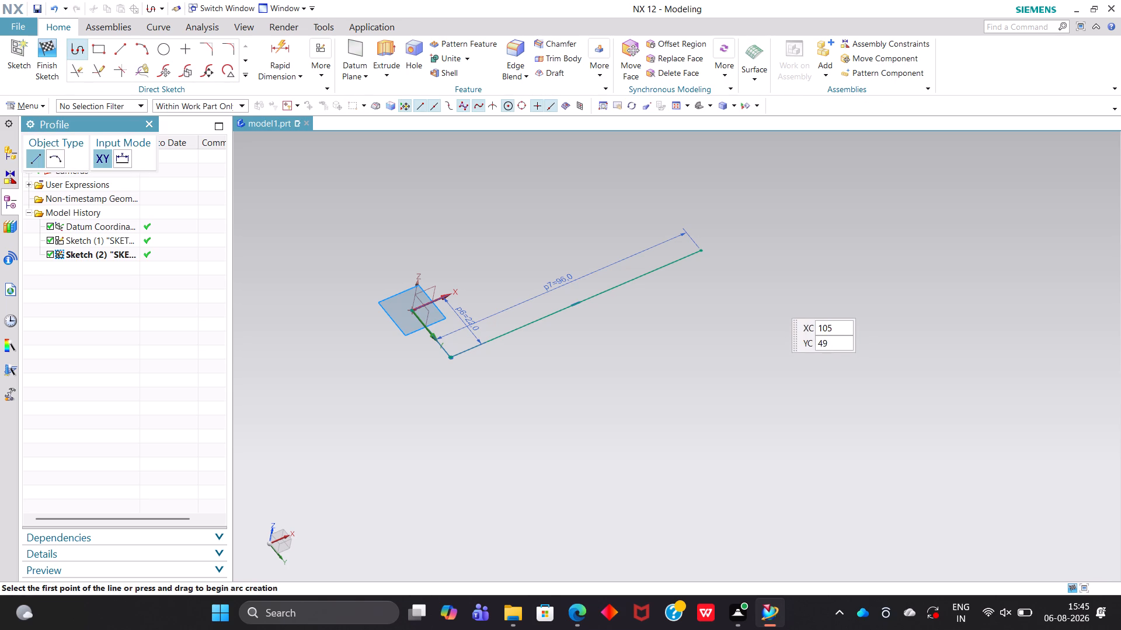
Examine the open sketch with its 96 mm line and the datum coordinate system from several viewing angles.
{"action": "left_click", "coordinate": [637, 108]}
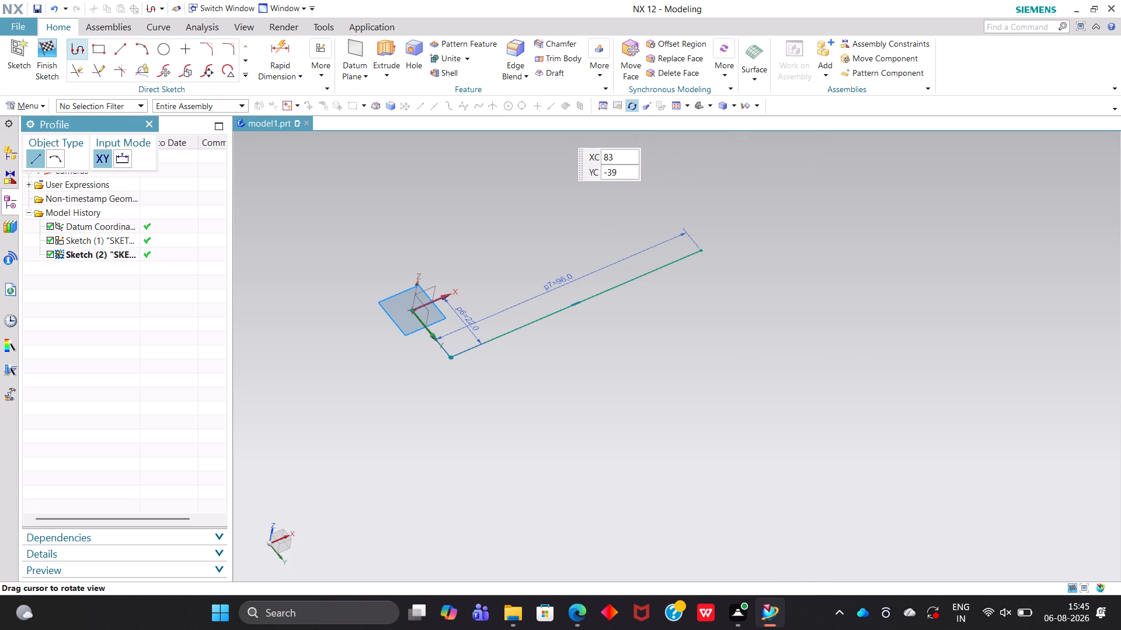
{"action": "left_click_drag", "start_coordinate": [478, 338], "coordinate": [730, 307]}
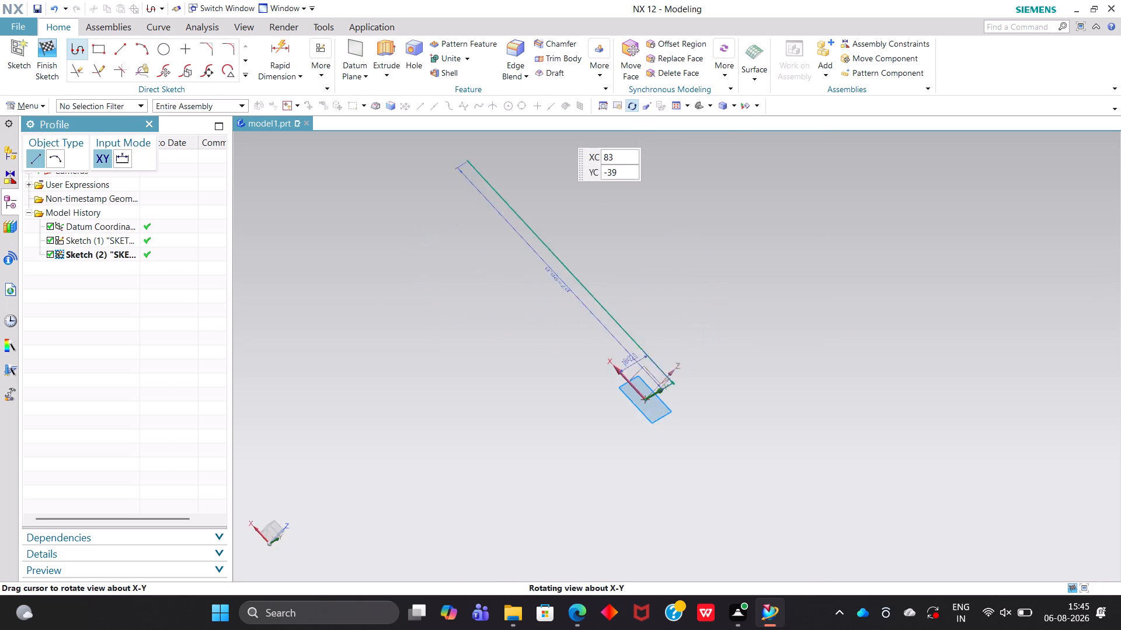
{"action": "left_click_drag", "start_coordinate": [730, 307], "coordinate": [605, 162]}
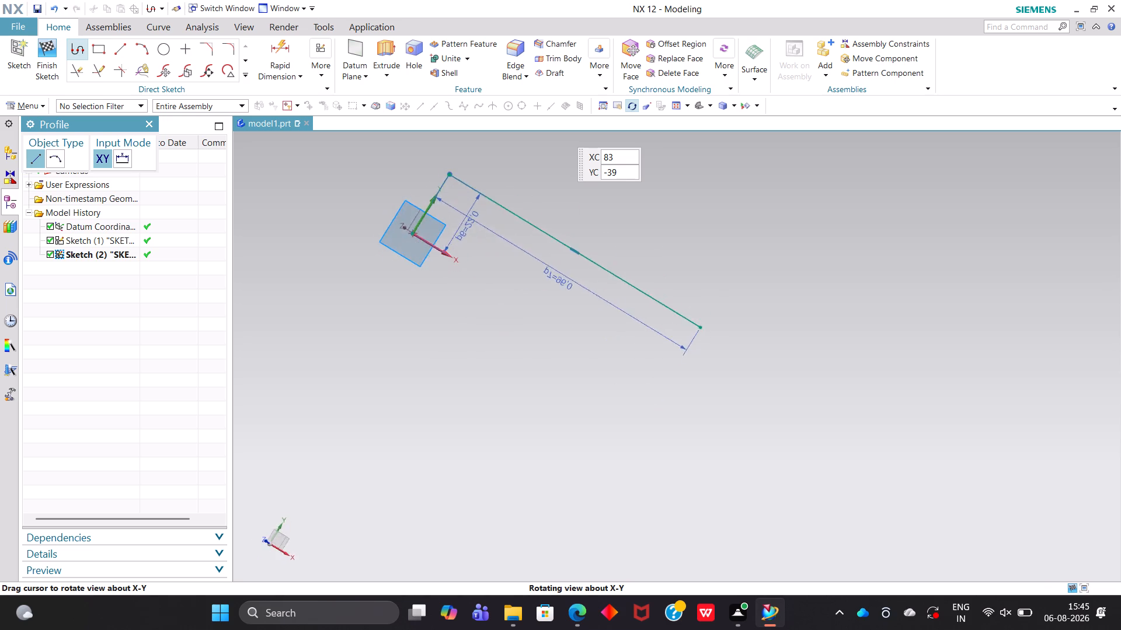
{"action": "left_click_drag", "start_coordinate": [605, 162], "coordinate": [670, 178]}
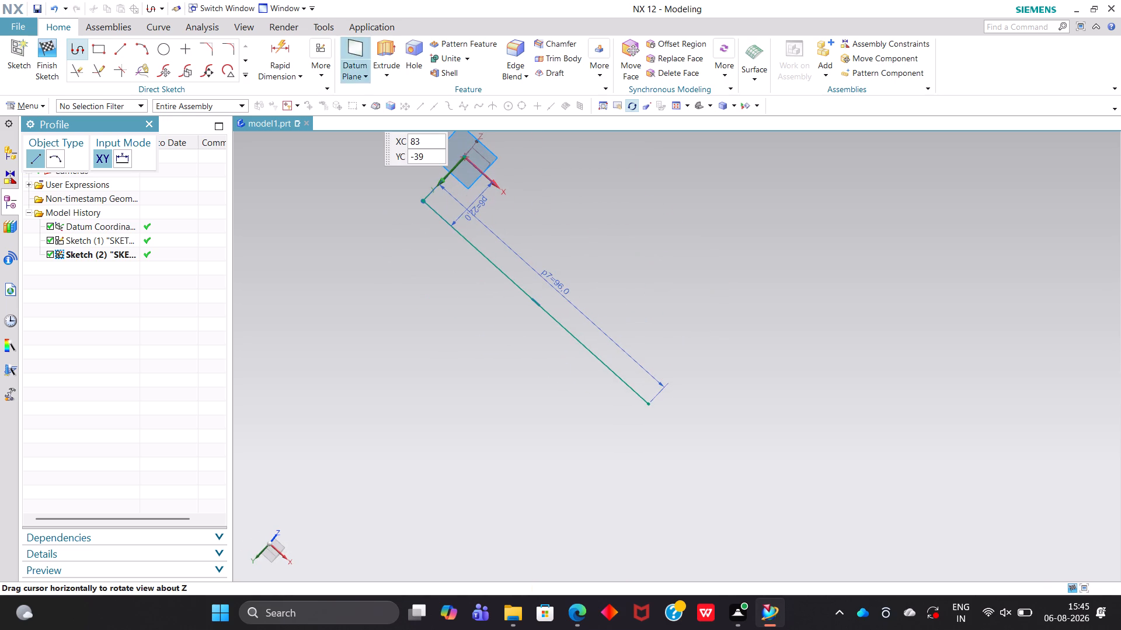
{"action": "left_click", "coordinate": [391, 107]}
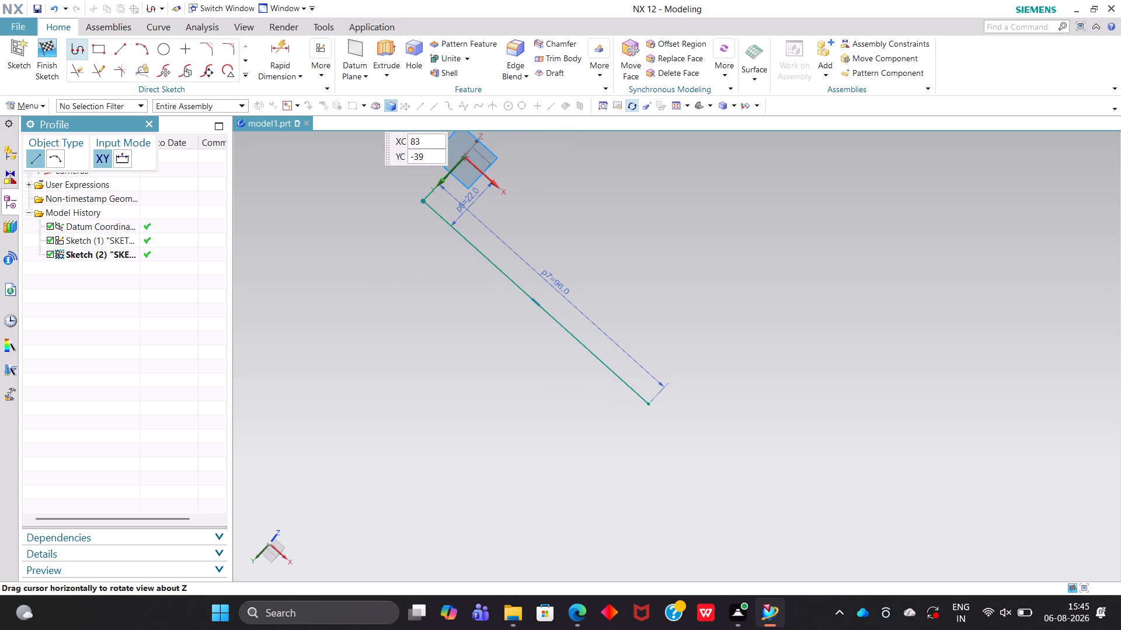
{"action": "left_click", "coordinate": [387, 108]}
{"action": "left_click", "coordinate": [613, 245]}
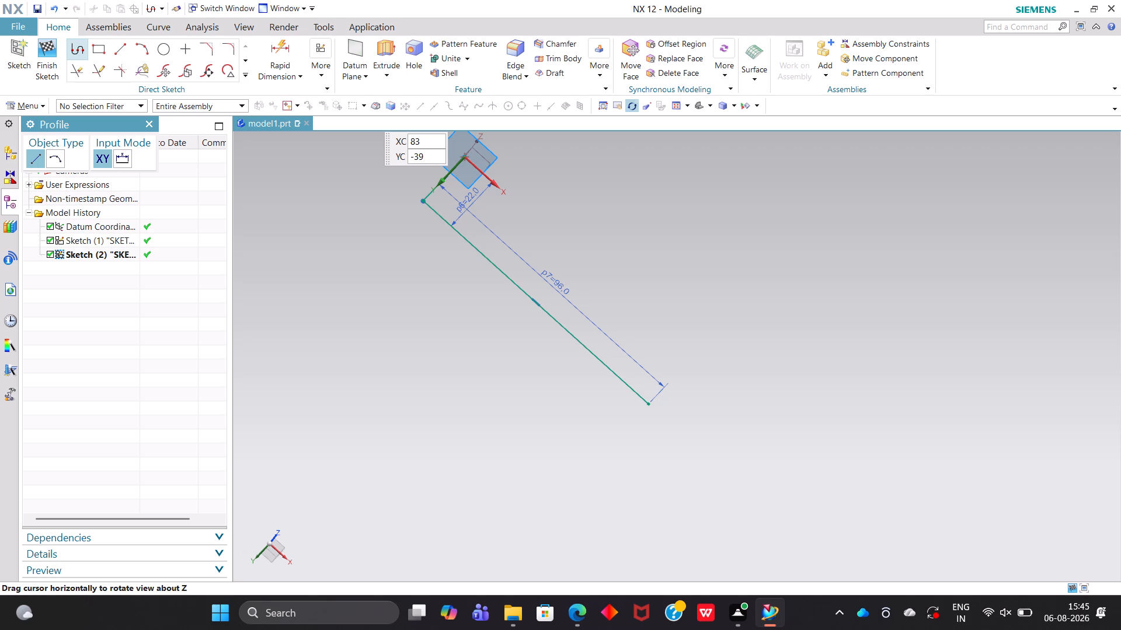
{"action": "left_click", "coordinate": [632, 107]}
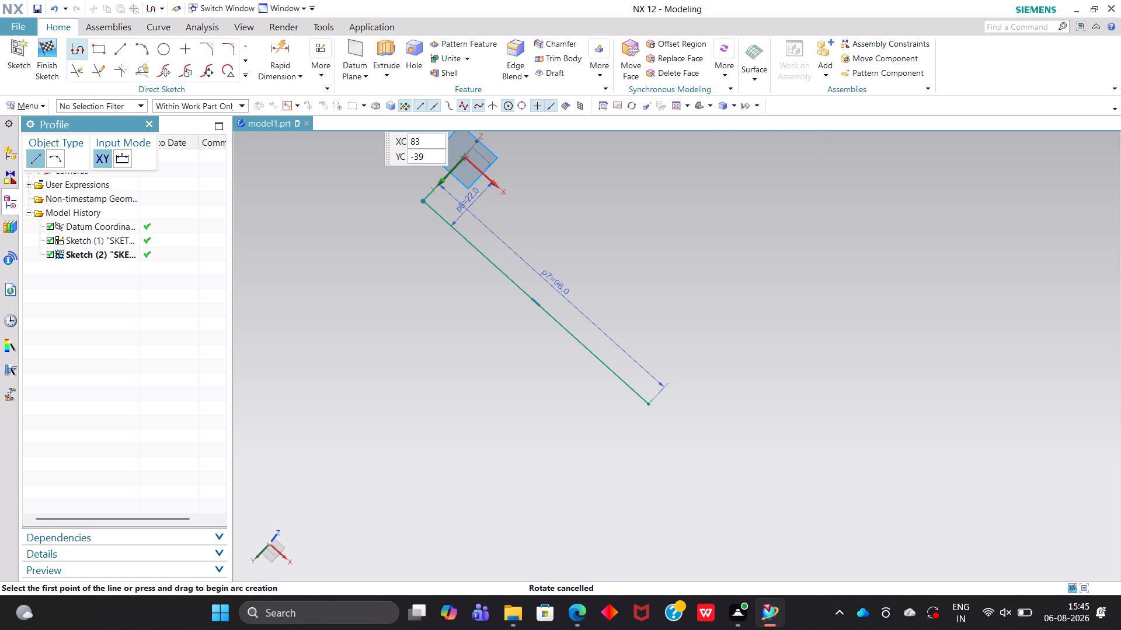
{"action": "left_click", "coordinate": [614, 107]}
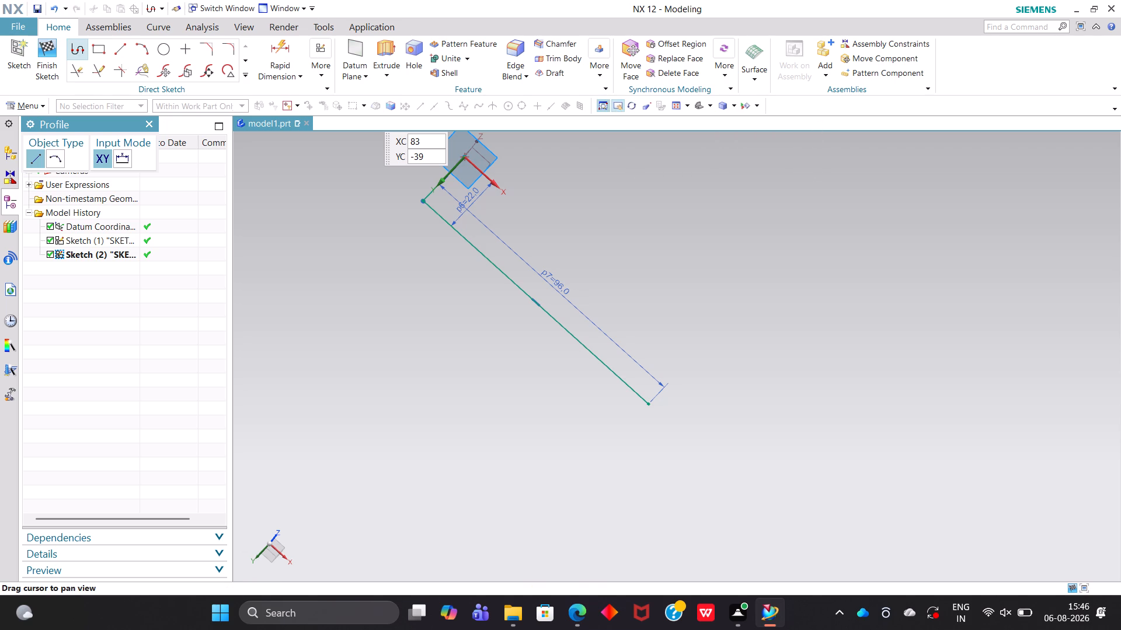
{"action": "left_click", "coordinate": [605, 106]}
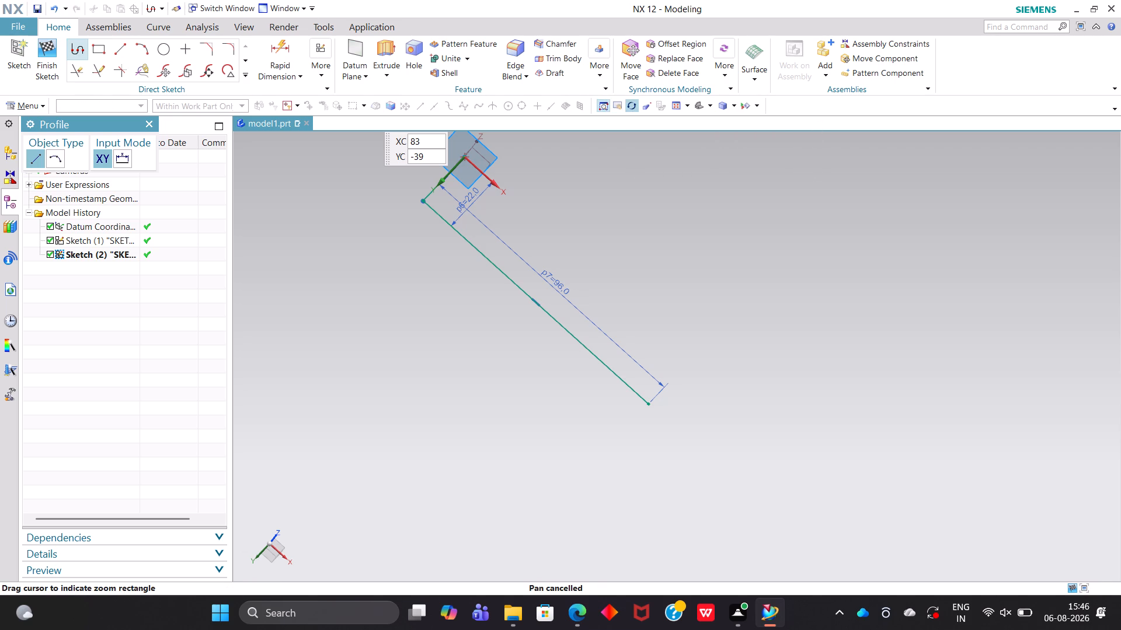
{"action": "left_click", "coordinate": [628, 106]}
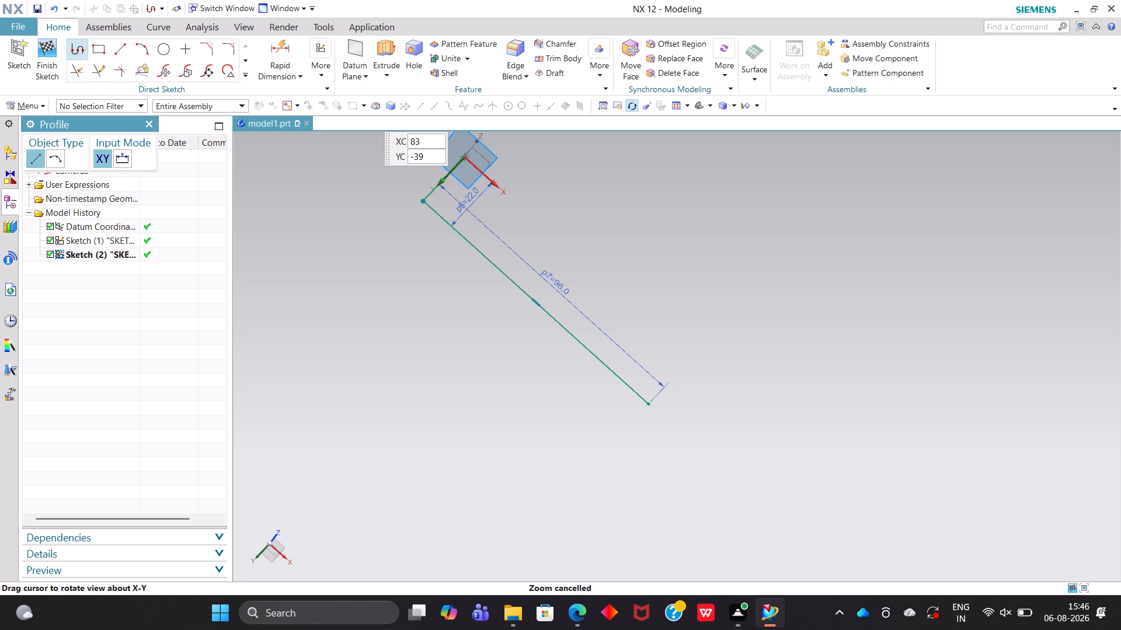
{"action": "left_click", "coordinate": [555, 438]}
{"action": "left_click_drag", "start_coordinate": [628, 428], "coordinate": [727, 269]}
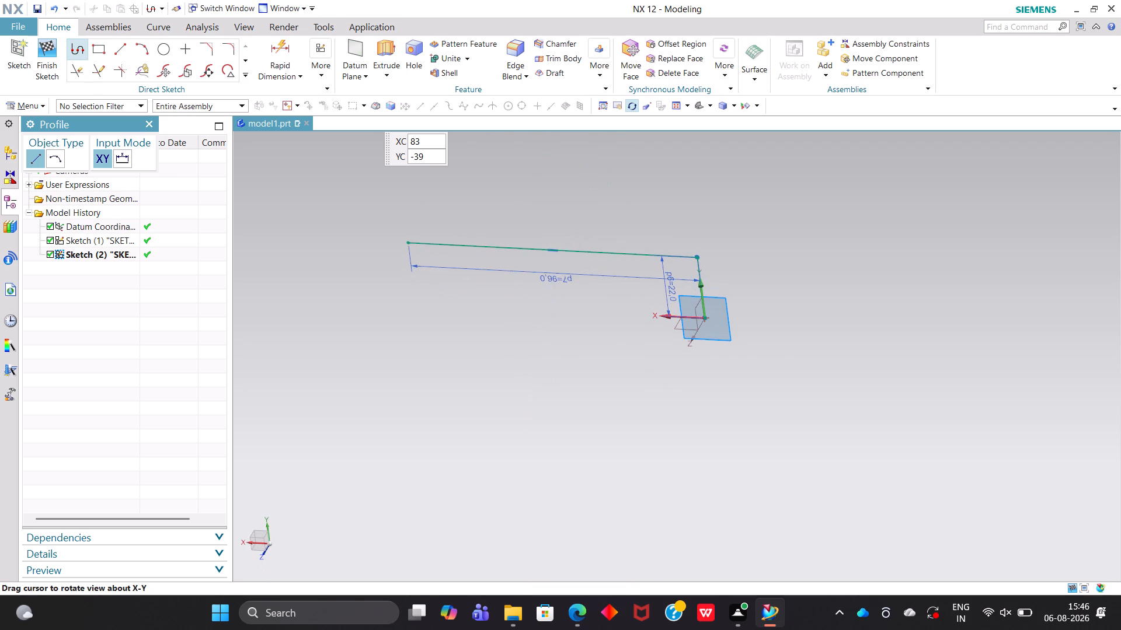
{"action": "right_click", "coordinate": [779, 222]}
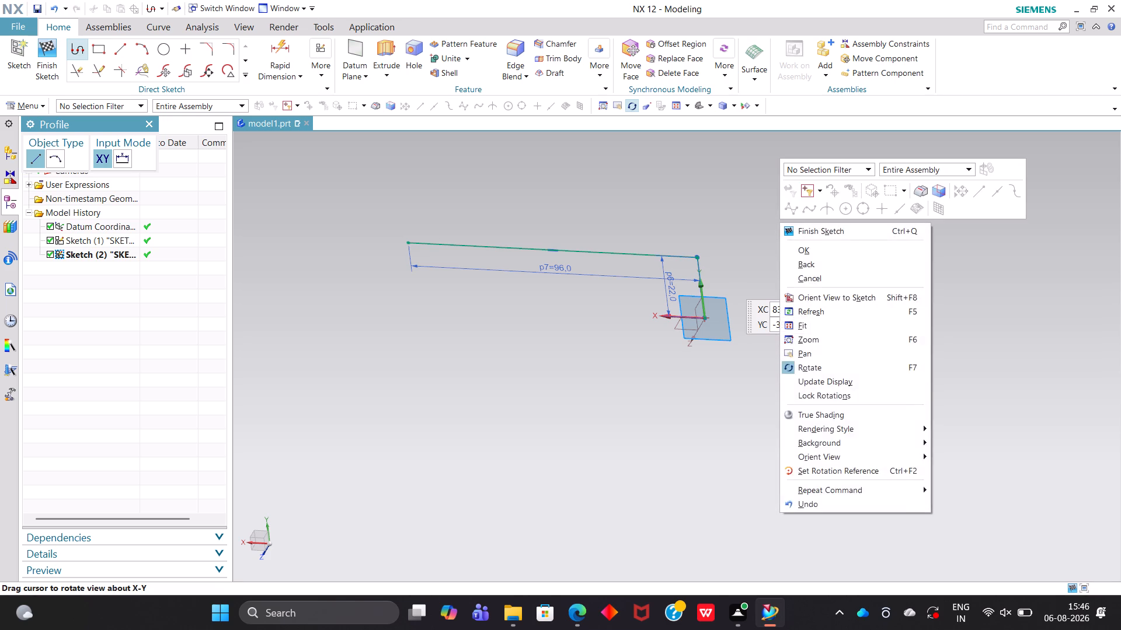
{"action": "left_click", "coordinate": [736, 179]}
{"action": "left_click", "coordinate": [629, 106]}
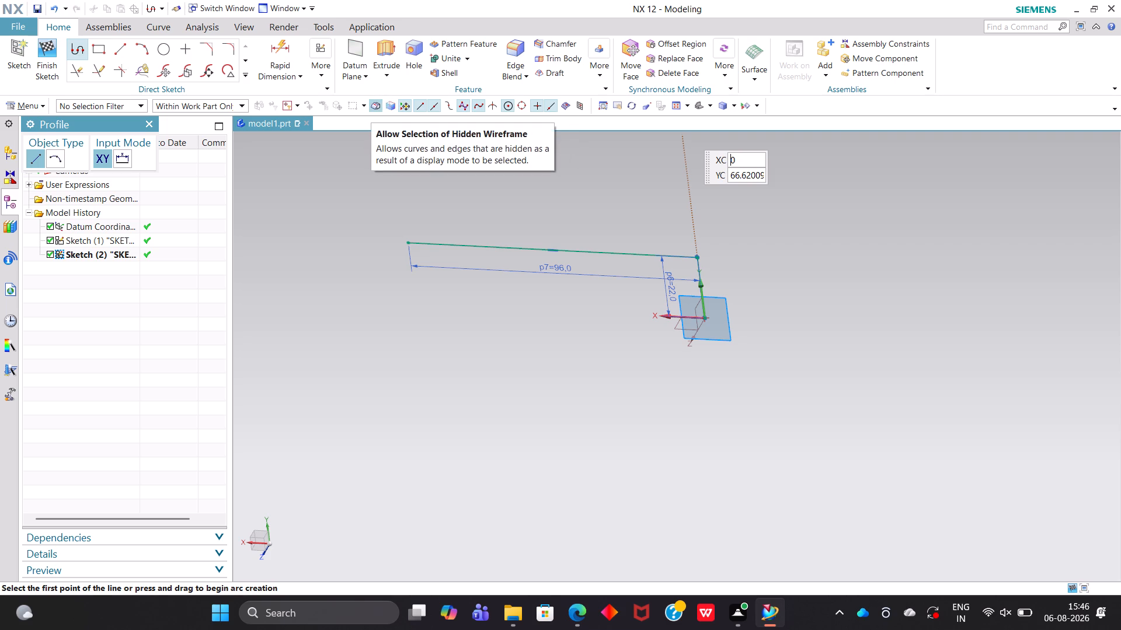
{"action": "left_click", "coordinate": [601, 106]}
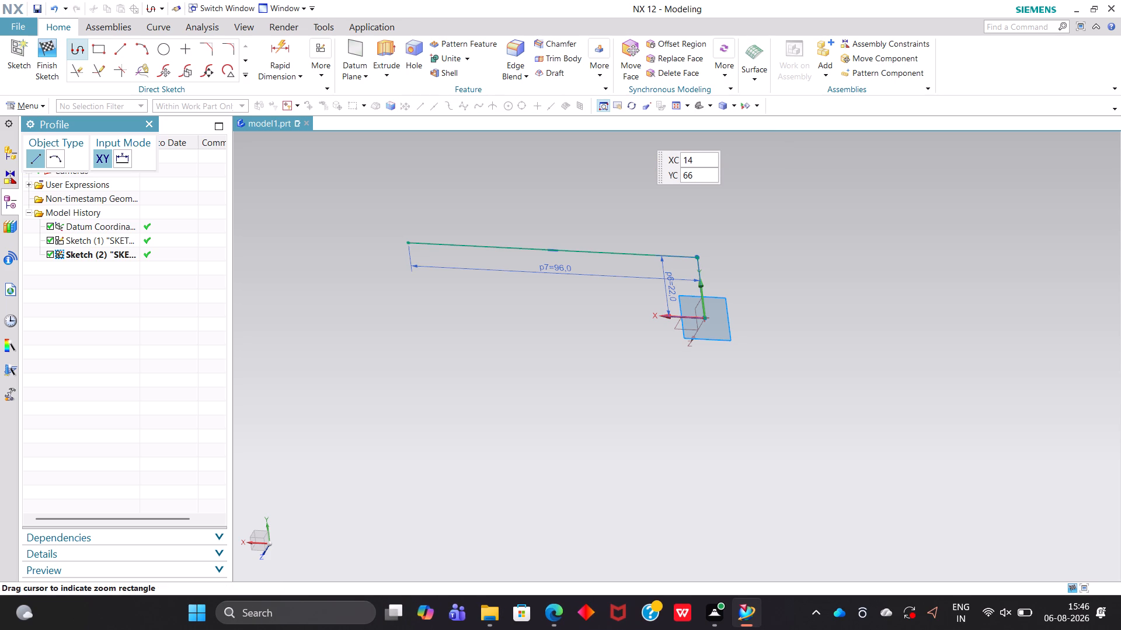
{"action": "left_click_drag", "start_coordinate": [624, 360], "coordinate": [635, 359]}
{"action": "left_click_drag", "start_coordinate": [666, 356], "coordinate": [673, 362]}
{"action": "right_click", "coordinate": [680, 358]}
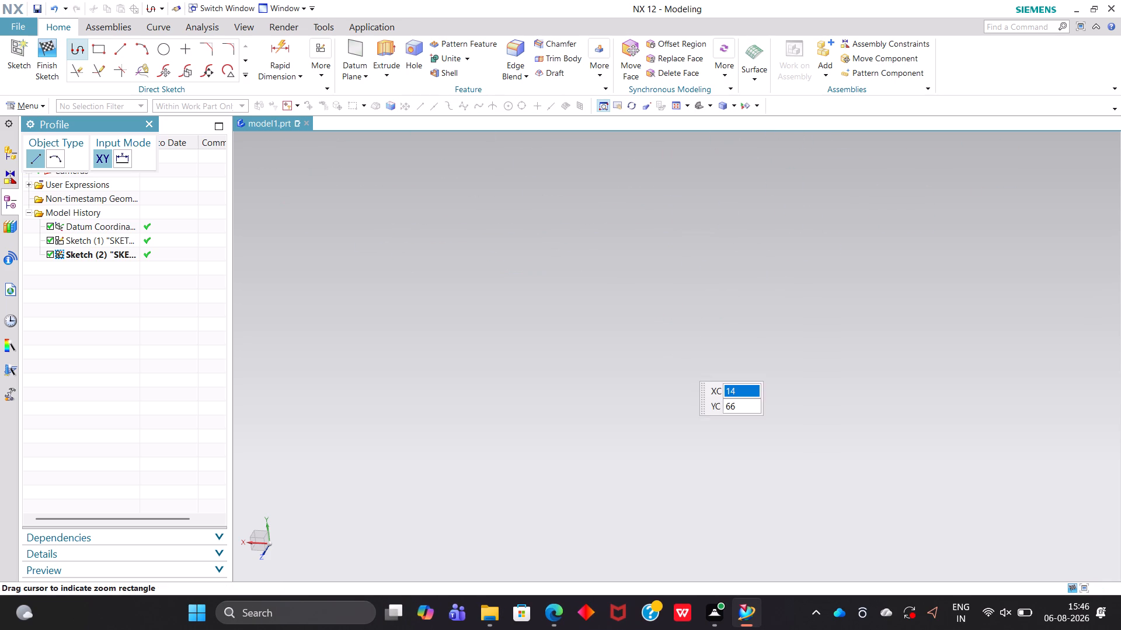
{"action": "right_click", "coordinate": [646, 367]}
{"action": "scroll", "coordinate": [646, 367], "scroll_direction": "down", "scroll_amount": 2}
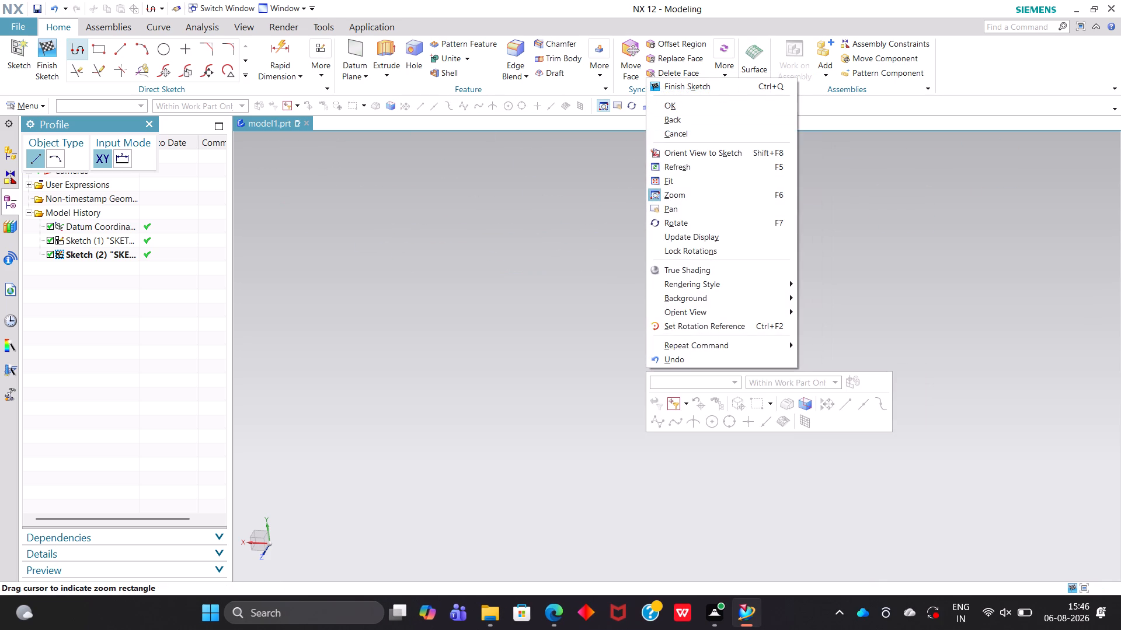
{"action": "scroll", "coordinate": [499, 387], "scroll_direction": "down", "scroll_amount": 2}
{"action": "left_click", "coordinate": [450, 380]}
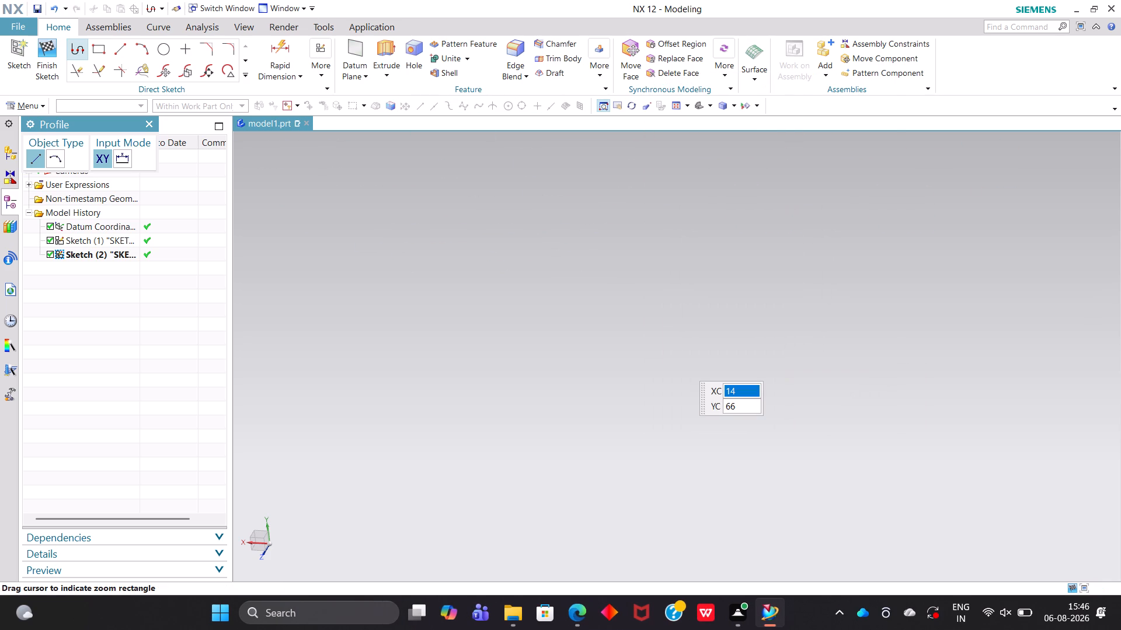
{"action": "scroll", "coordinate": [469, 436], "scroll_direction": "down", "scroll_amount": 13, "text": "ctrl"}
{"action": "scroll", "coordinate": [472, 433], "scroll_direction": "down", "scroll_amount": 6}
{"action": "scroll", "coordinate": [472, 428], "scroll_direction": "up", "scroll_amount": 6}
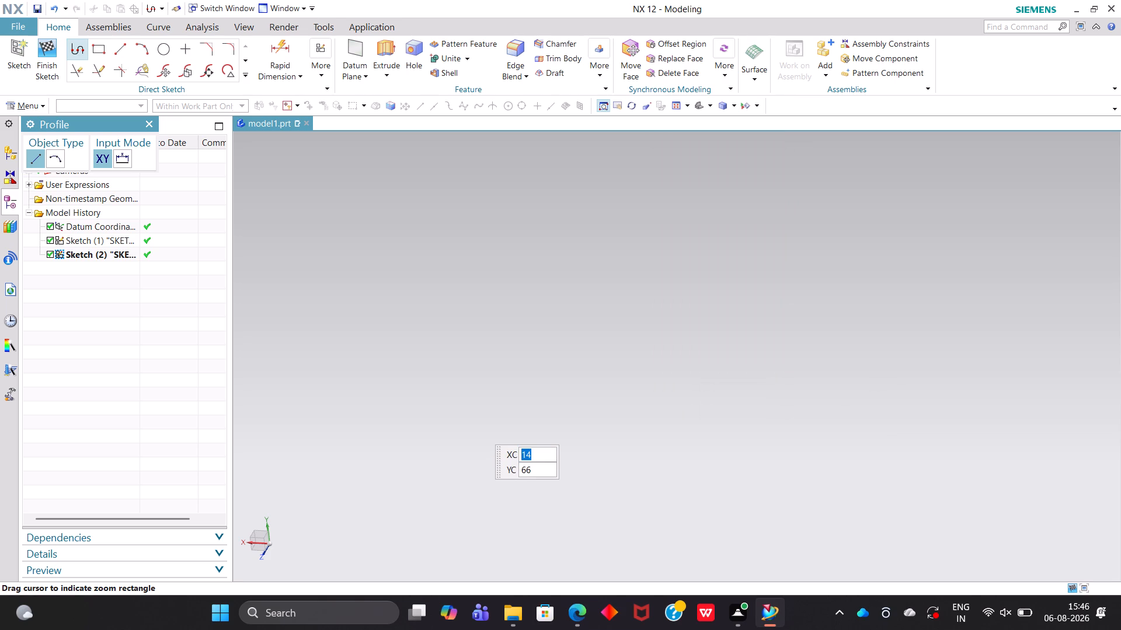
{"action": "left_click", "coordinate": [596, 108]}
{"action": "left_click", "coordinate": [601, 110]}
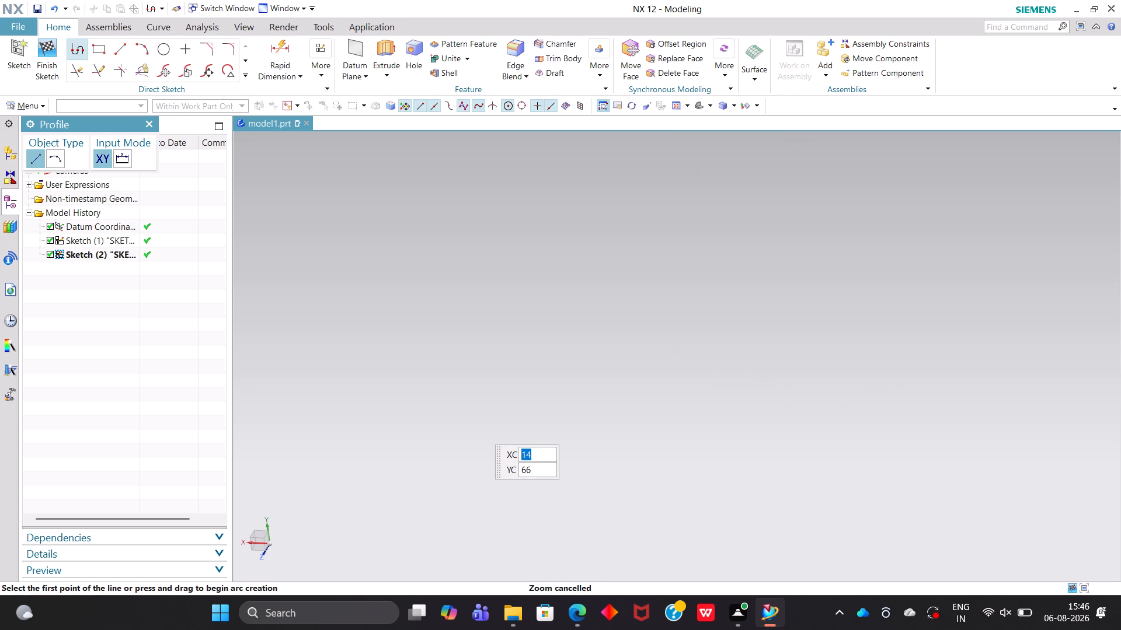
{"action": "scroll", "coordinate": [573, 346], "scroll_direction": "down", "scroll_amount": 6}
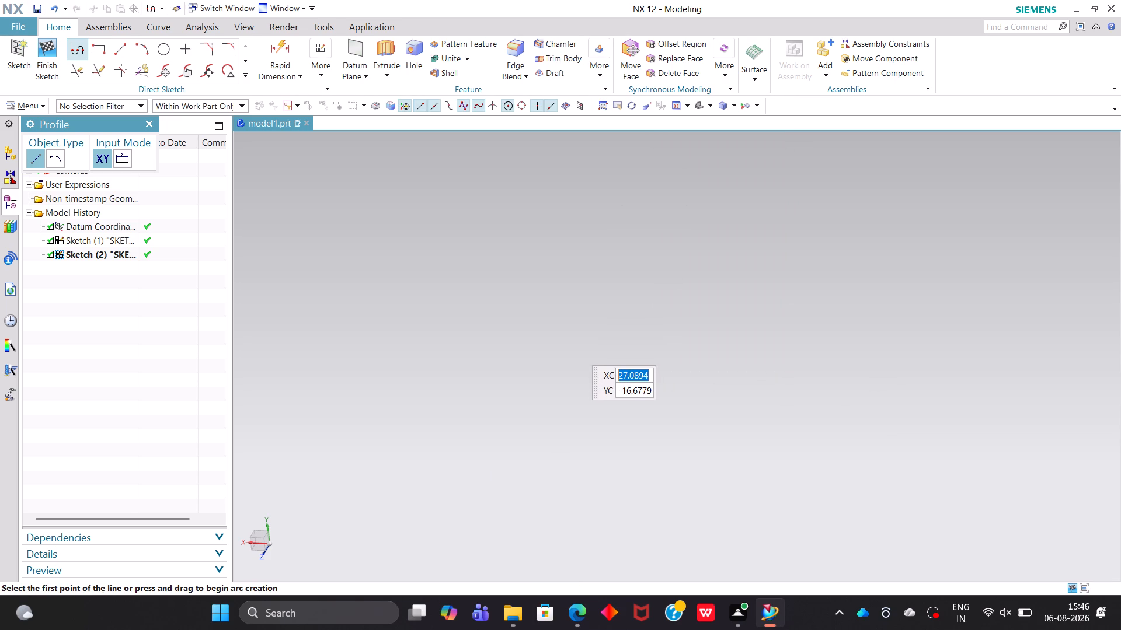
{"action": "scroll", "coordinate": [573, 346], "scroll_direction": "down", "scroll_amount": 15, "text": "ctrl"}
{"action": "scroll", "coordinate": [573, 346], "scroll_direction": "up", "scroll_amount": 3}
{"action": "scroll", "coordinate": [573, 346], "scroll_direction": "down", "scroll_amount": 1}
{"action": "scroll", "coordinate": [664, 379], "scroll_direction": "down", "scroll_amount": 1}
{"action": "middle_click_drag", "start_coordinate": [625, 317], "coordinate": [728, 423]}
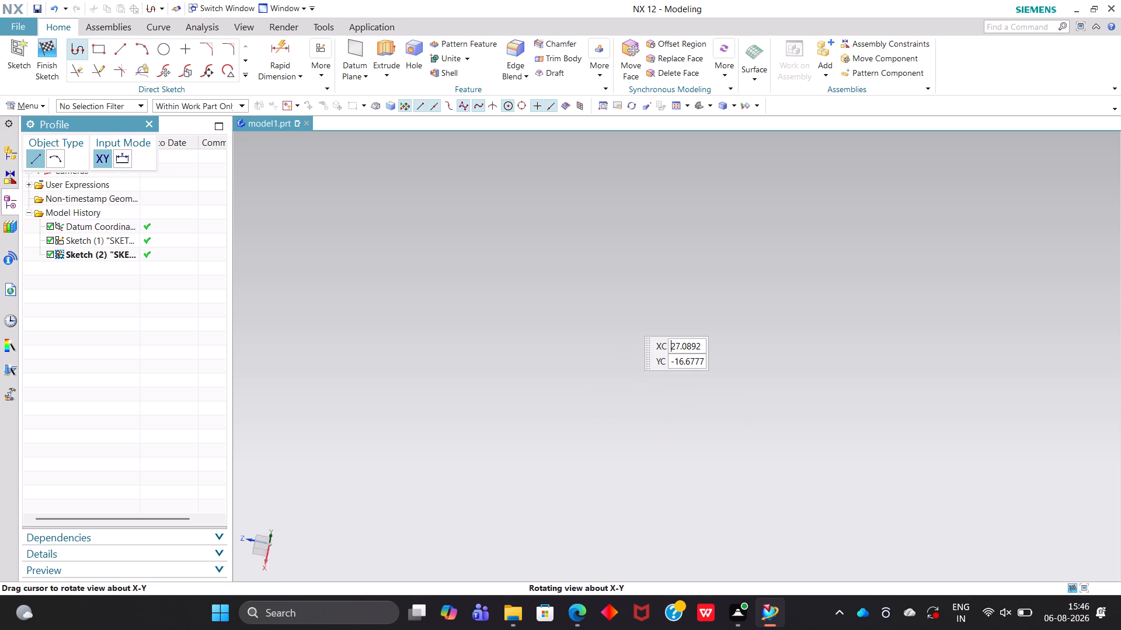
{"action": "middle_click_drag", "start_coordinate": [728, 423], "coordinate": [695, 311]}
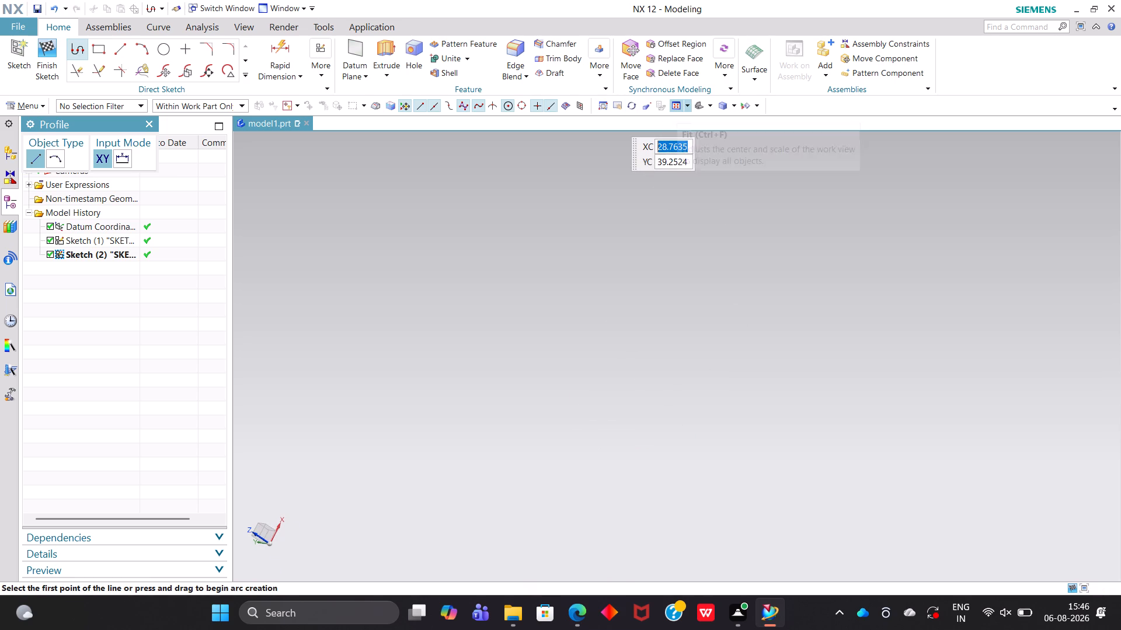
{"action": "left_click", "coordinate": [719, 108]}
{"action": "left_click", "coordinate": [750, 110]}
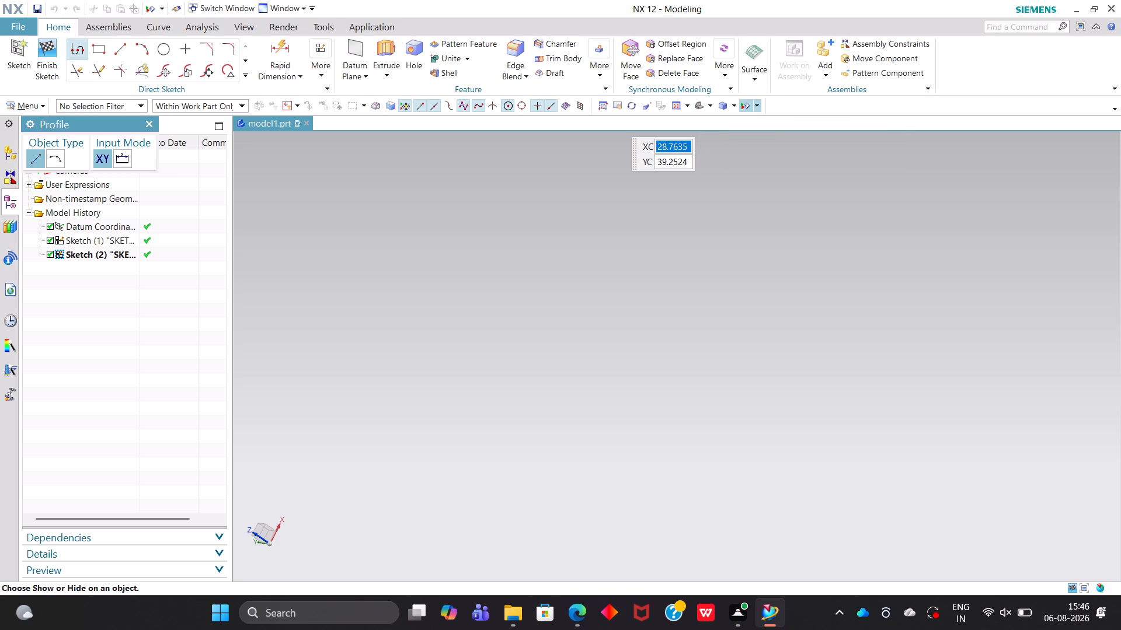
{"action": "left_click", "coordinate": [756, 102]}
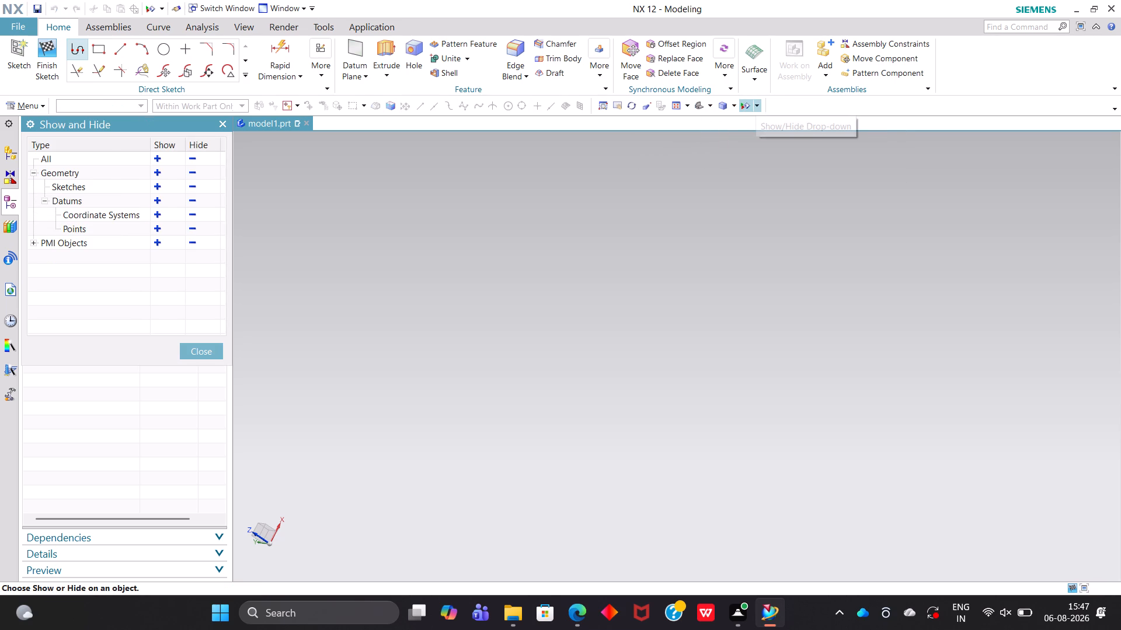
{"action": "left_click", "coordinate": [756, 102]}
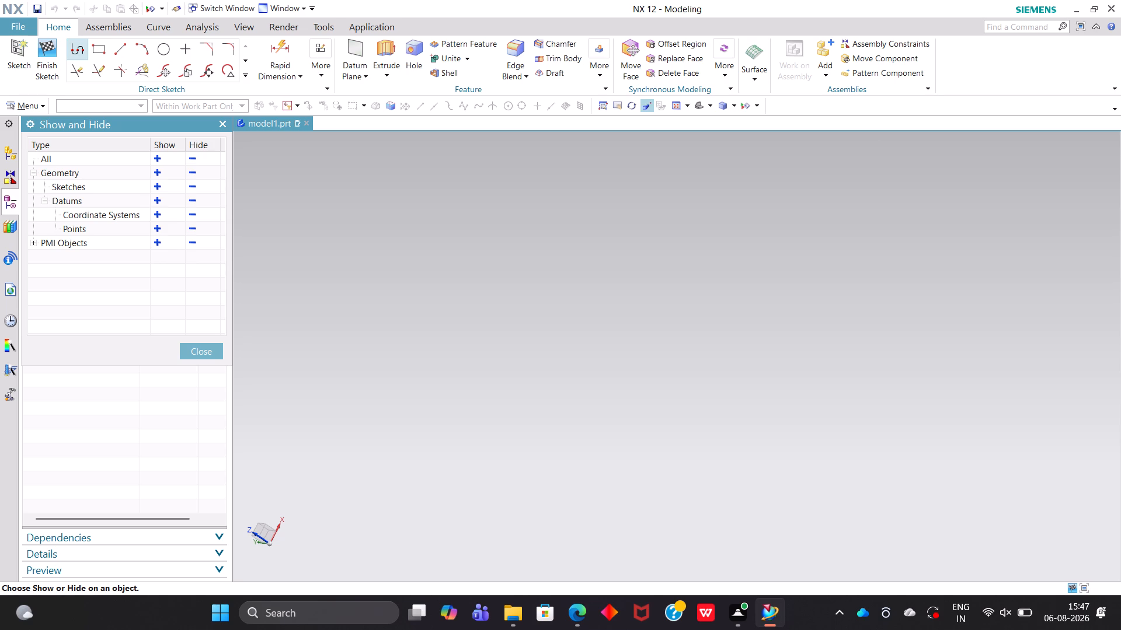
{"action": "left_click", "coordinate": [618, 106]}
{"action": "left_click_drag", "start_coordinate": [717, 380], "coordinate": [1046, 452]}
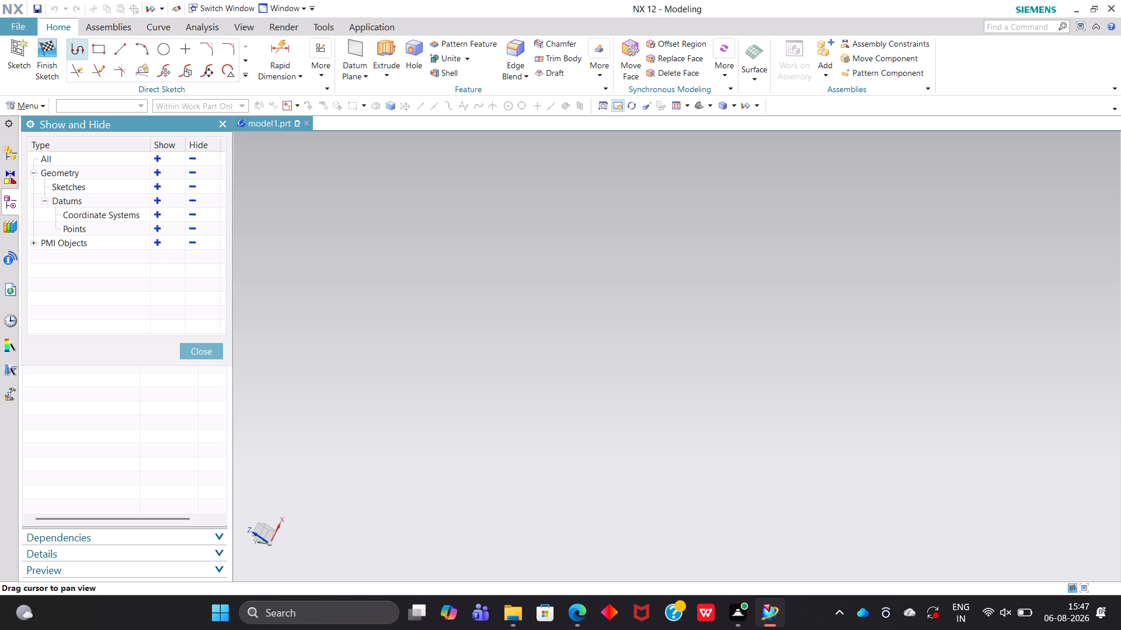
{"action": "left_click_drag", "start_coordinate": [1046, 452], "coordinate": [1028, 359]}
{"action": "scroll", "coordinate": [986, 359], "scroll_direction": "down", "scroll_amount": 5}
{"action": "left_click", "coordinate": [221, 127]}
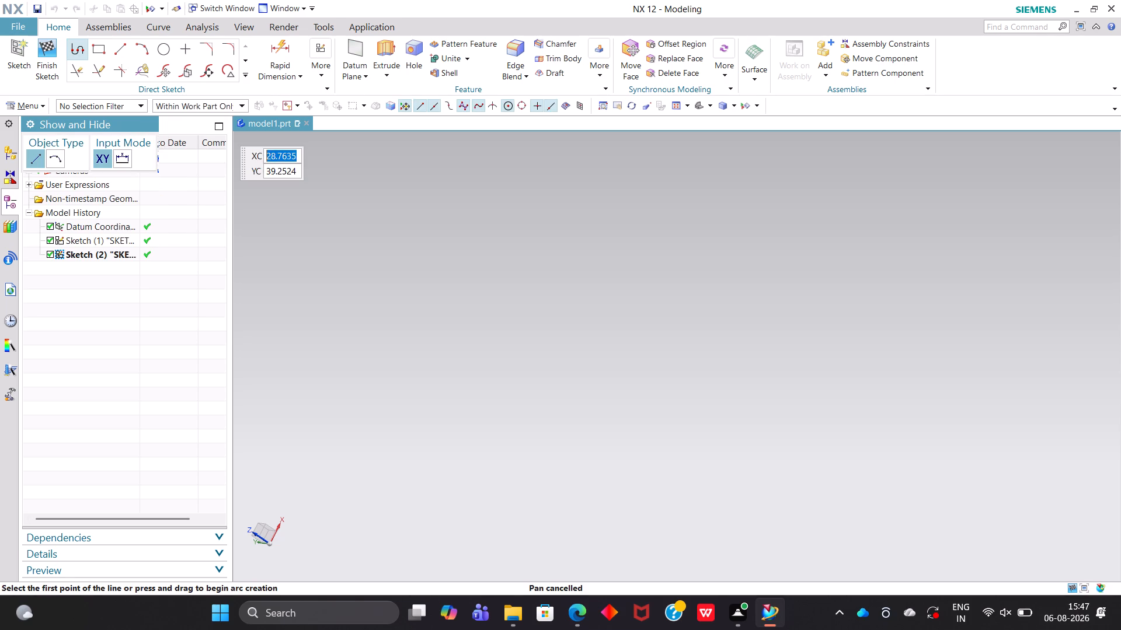
Bring the open sketch back into view and orient it to the top view, facing the sketch plane.
{"action": "scroll", "coordinate": [416, 352], "scroll_direction": "down", "scroll_amount": 19}
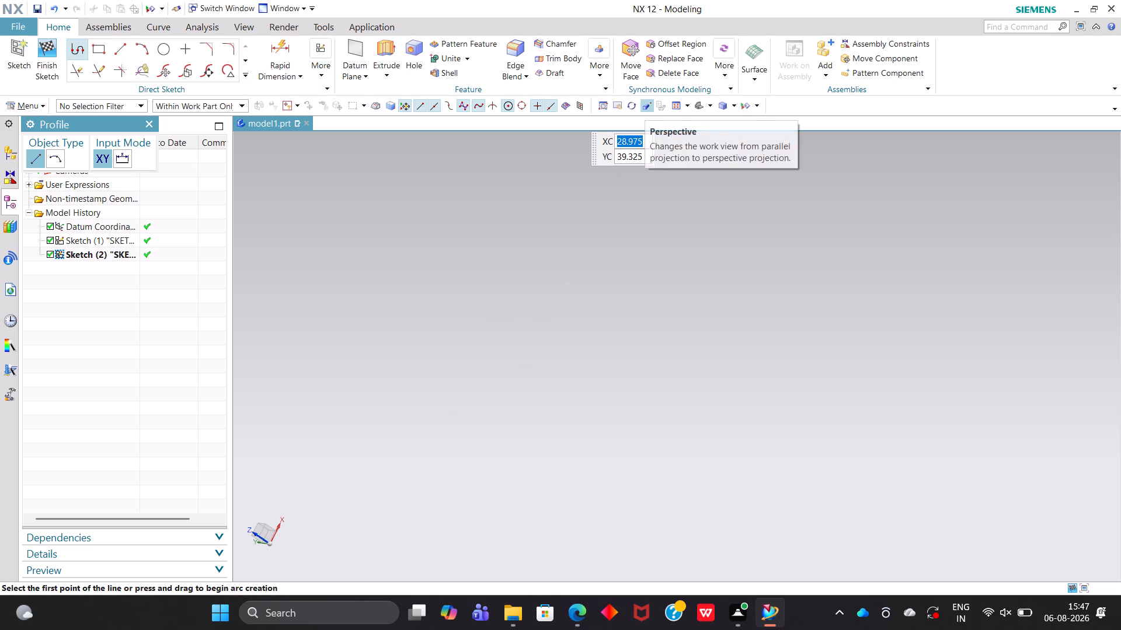
{"action": "left_click", "coordinate": [604, 106]}
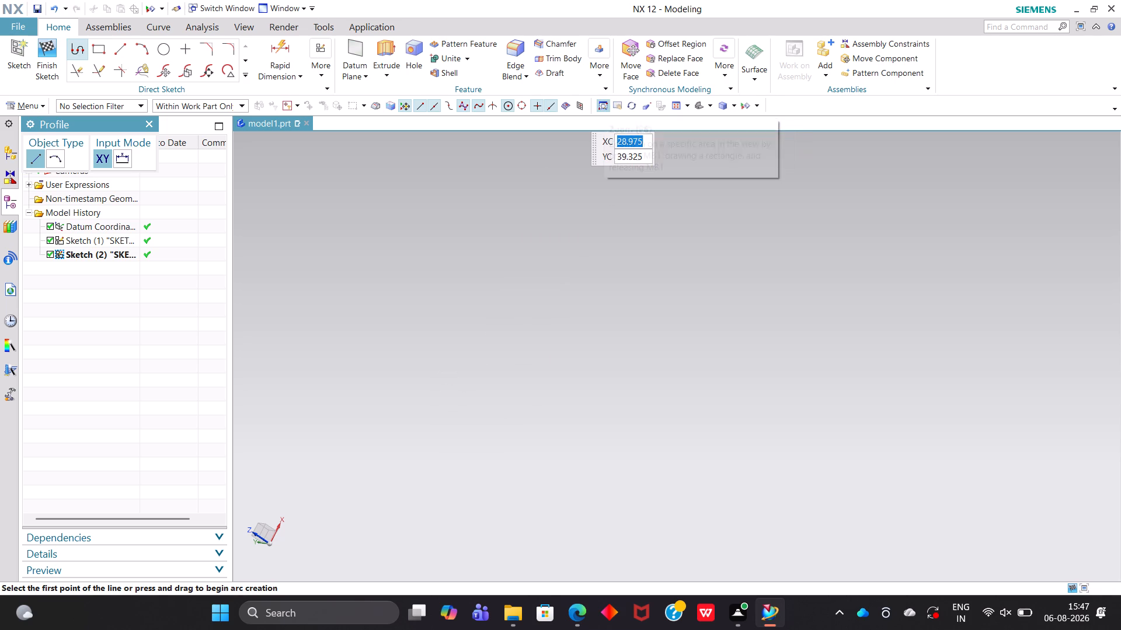
{"action": "scroll", "coordinate": [544, 373], "scroll_direction": "down", "scroll_amount": 9}
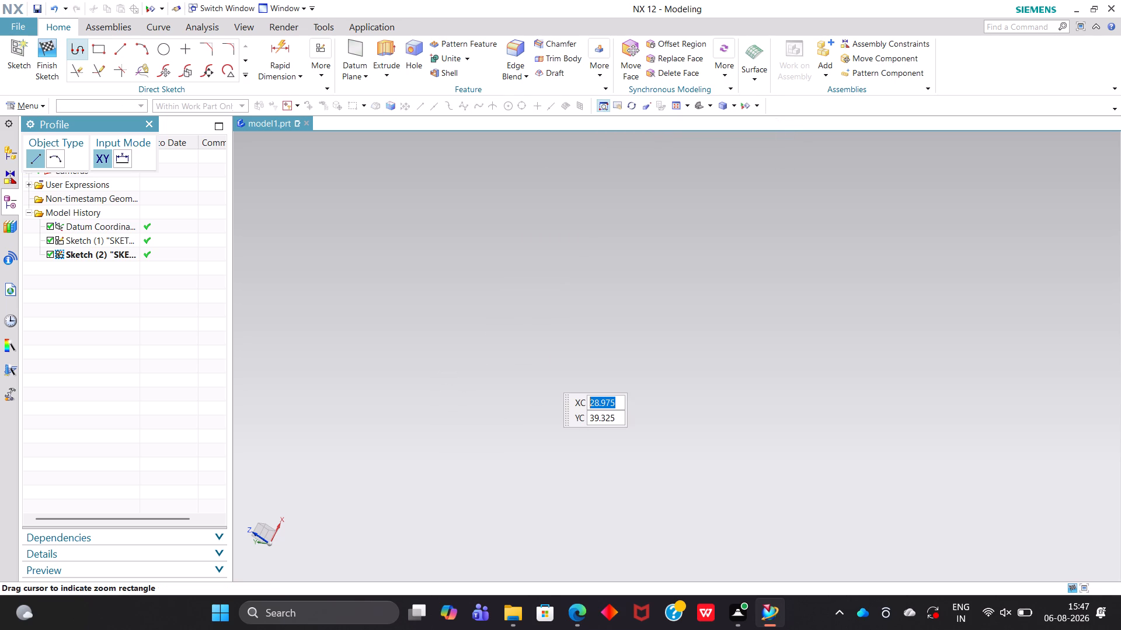
{"action": "scroll", "coordinate": [544, 373], "scroll_direction": "down", "scroll_amount": 14}
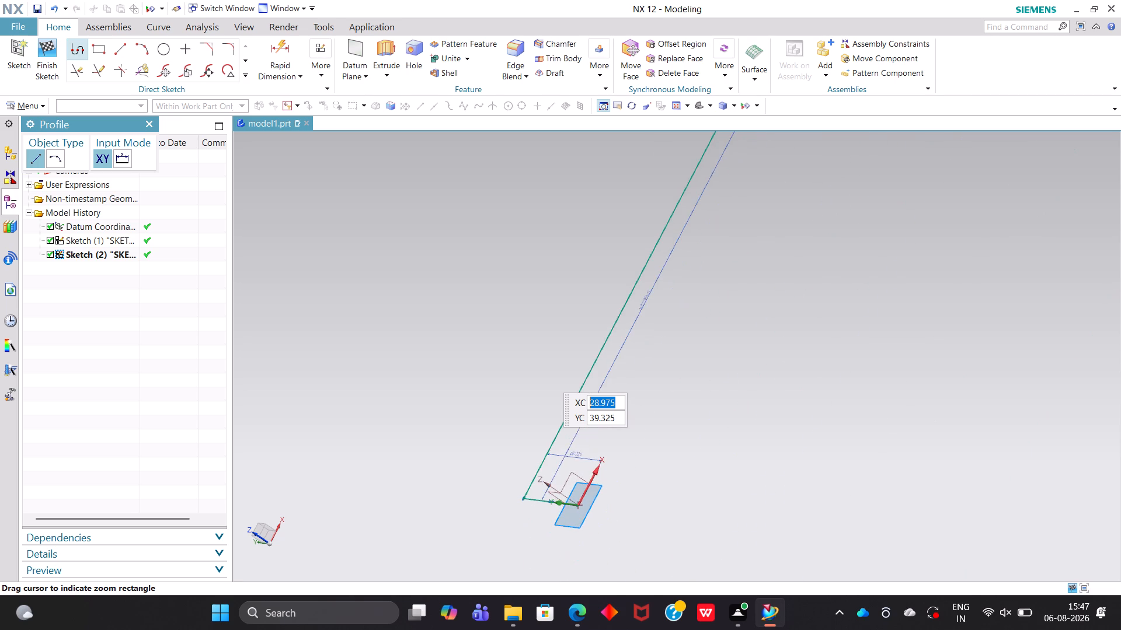
{"action": "scroll", "coordinate": [544, 373], "scroll_direction": "down", "scroll_amount": 2}
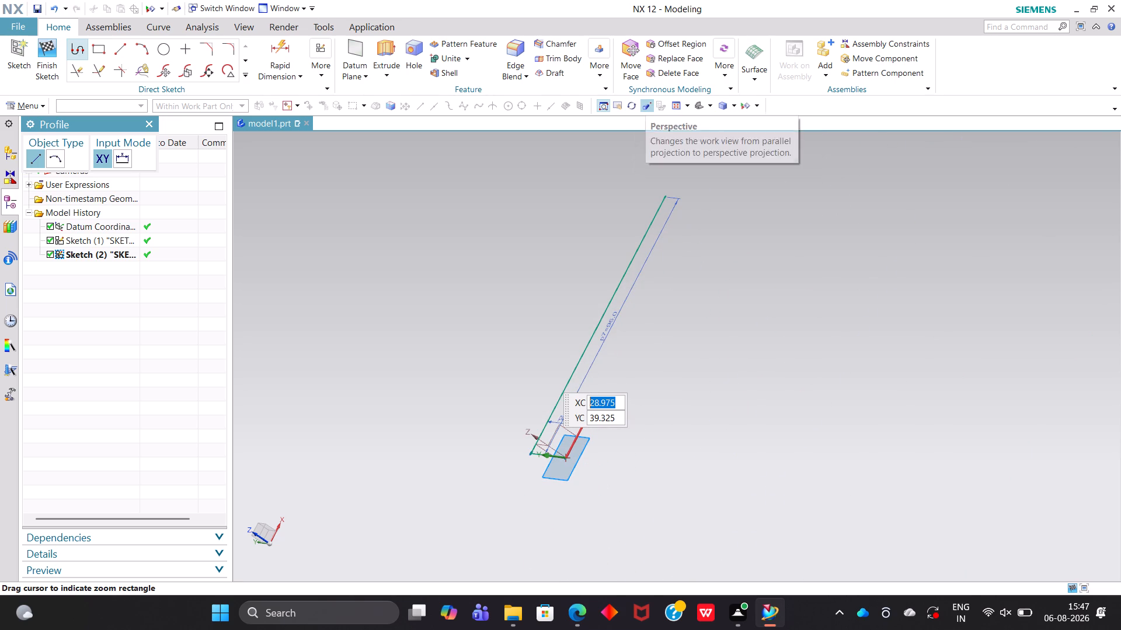
{"action": "left_click", "coordinate": [645, 102]}
{"action": "left_click", "coordinate": [645, 102]}
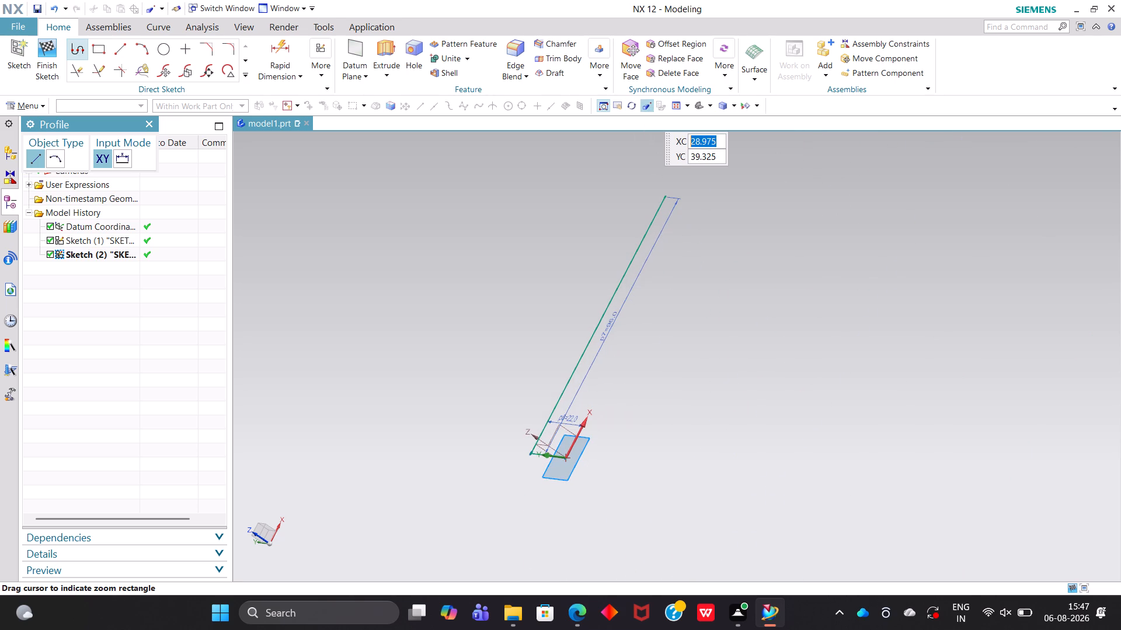
{"action": "left_click", "coordinate": [678, 108]}
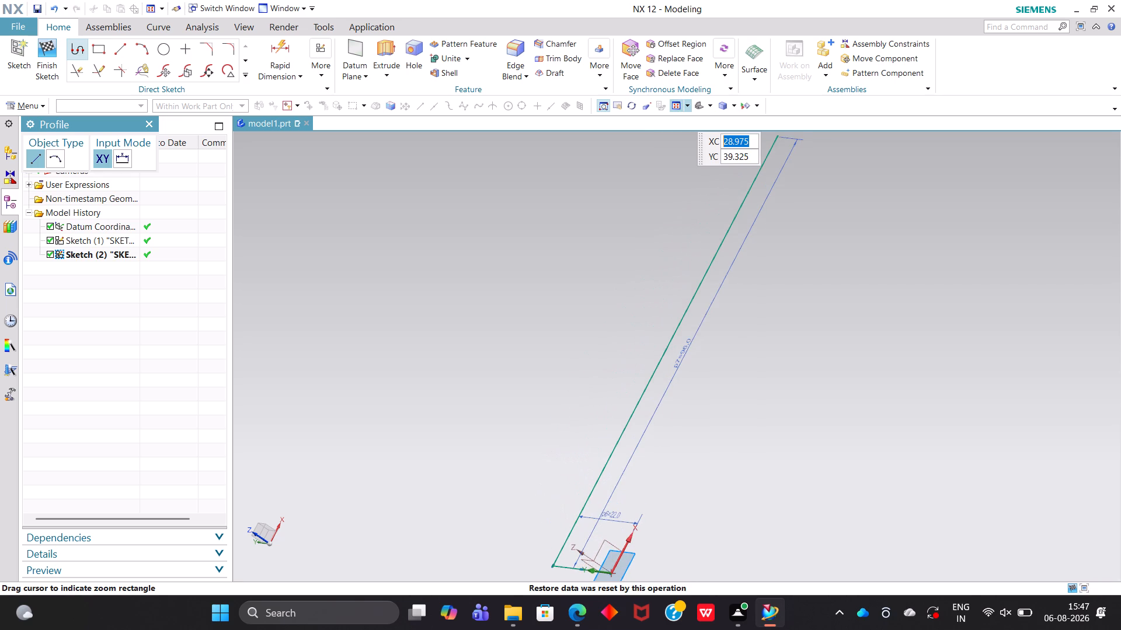
{"action": "left_click", "coordinate": [698, 107]}
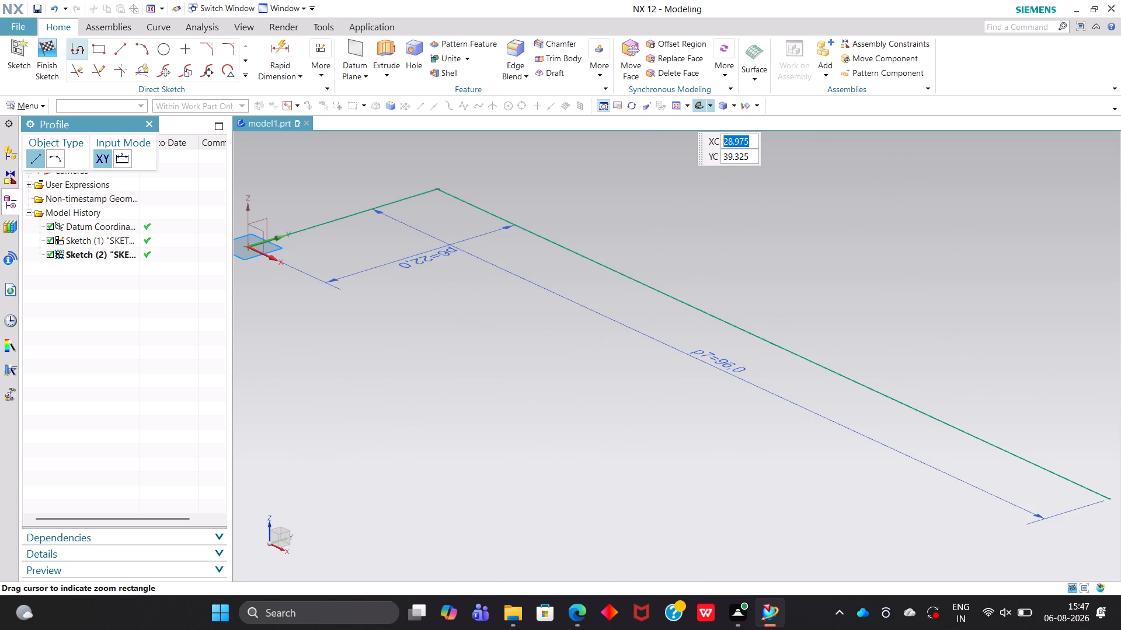
{"action": "left_click", "coordinate": [698, 107]}
{"action": "left_click", "coordinate": [698, 107]}
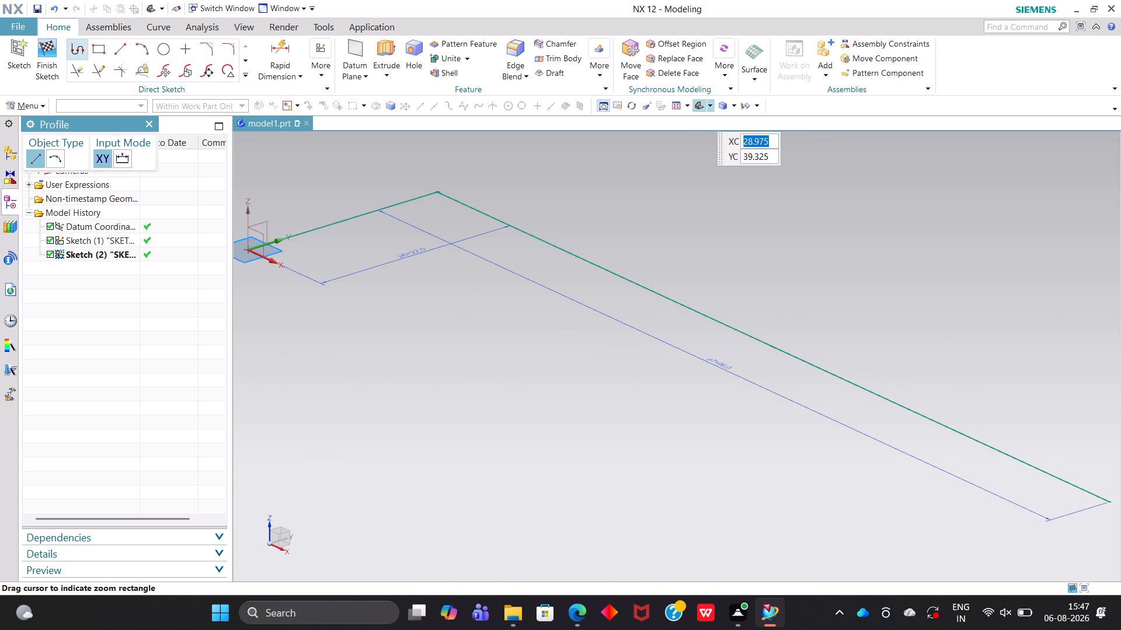
{"action": "left_click", "coordinate": [708, 107]}
{"action": "left_click", "coordinate": [707, 136]}
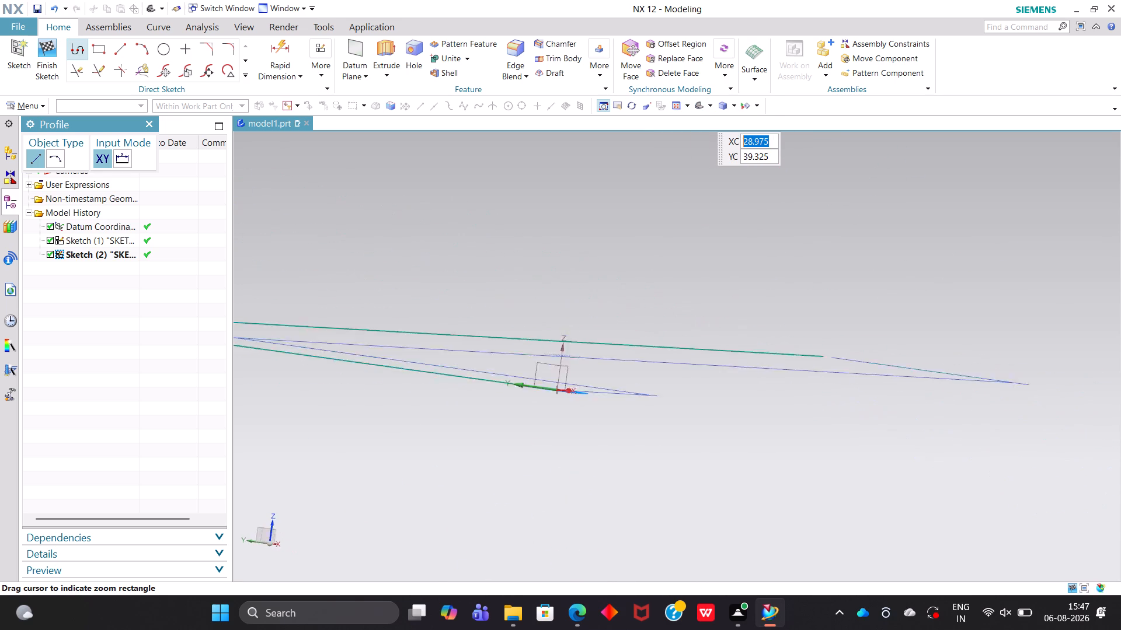
{"action": "left_click", "coordinate": [704, 106]}
{"action": "left_click", "coordinate": [714, 106]}
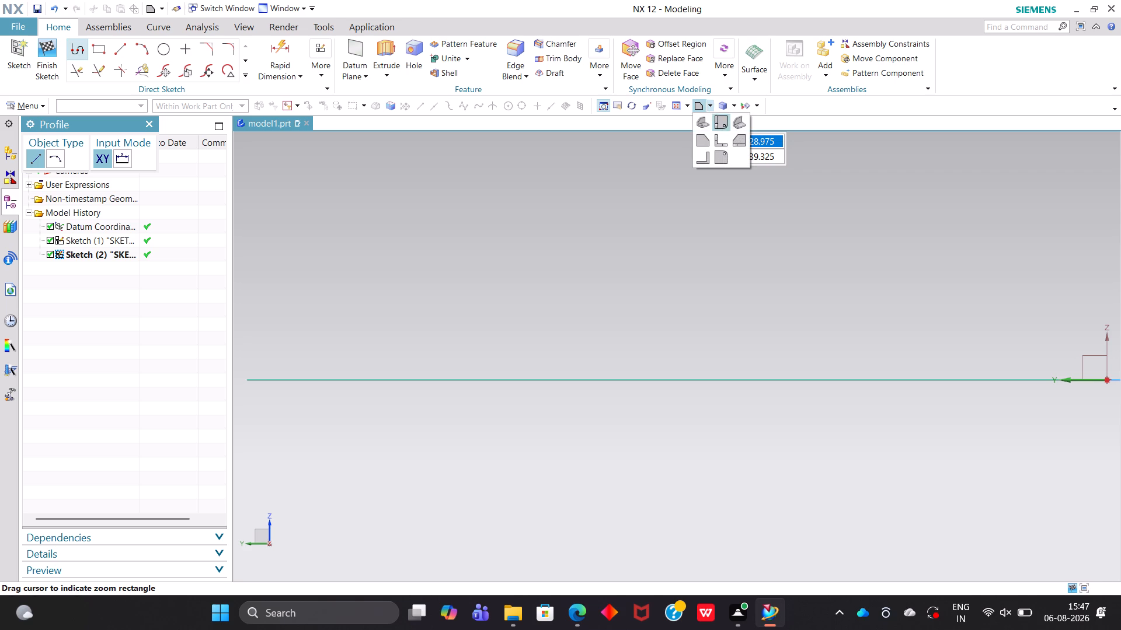
{"action": "left_click", "coordinate": [713, 121]}
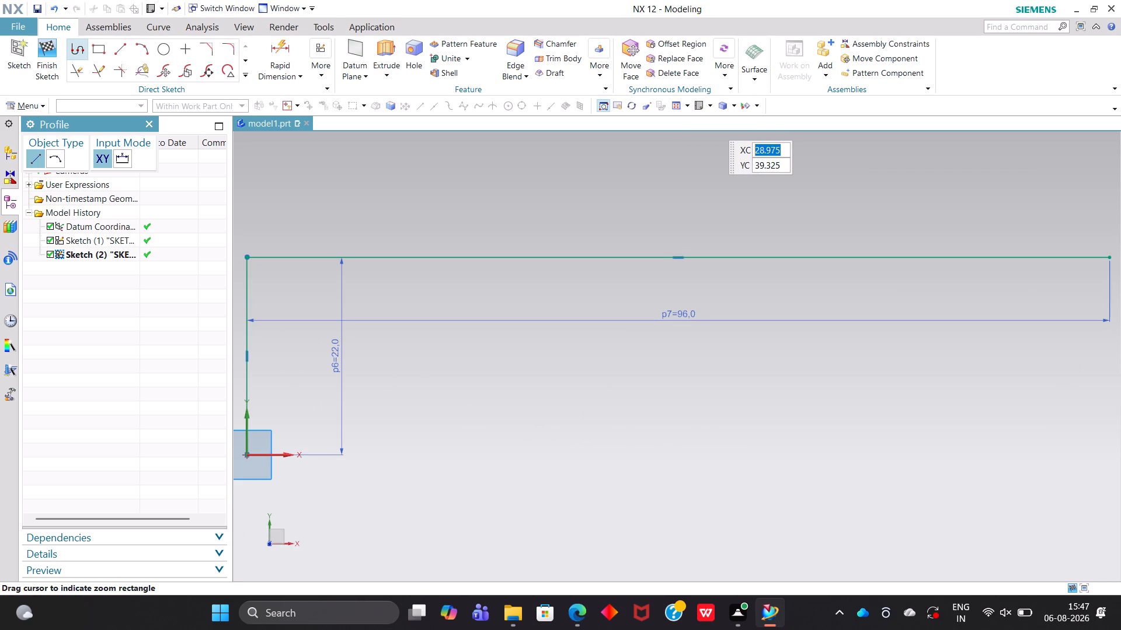
{"action": "scroll", "coordinate": [448, 419], "scroll_direction": "down", "scroll_amount": 1}
{"action": "scroll", "coordinate": [645, 393], "scroll_direction": "down", "scroll_amount": 1}
{"action": "middle_click_drag", "start_coordinate": [657, 404], "coordinate": [673, 347]}
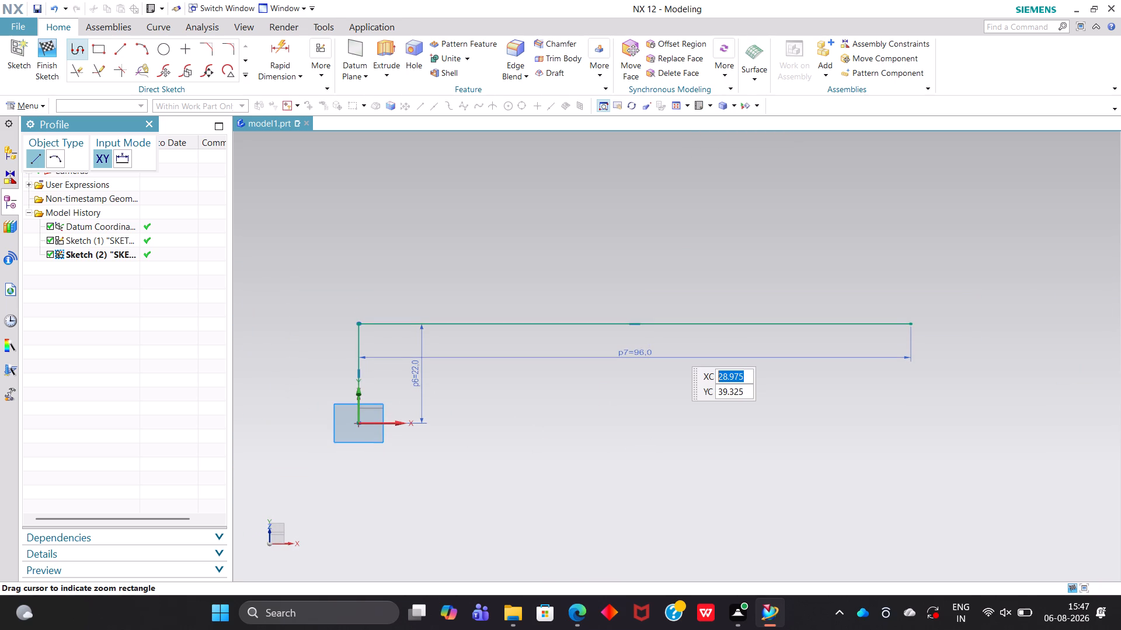
{"action": "left_click", "coordinate": [709, 107]}
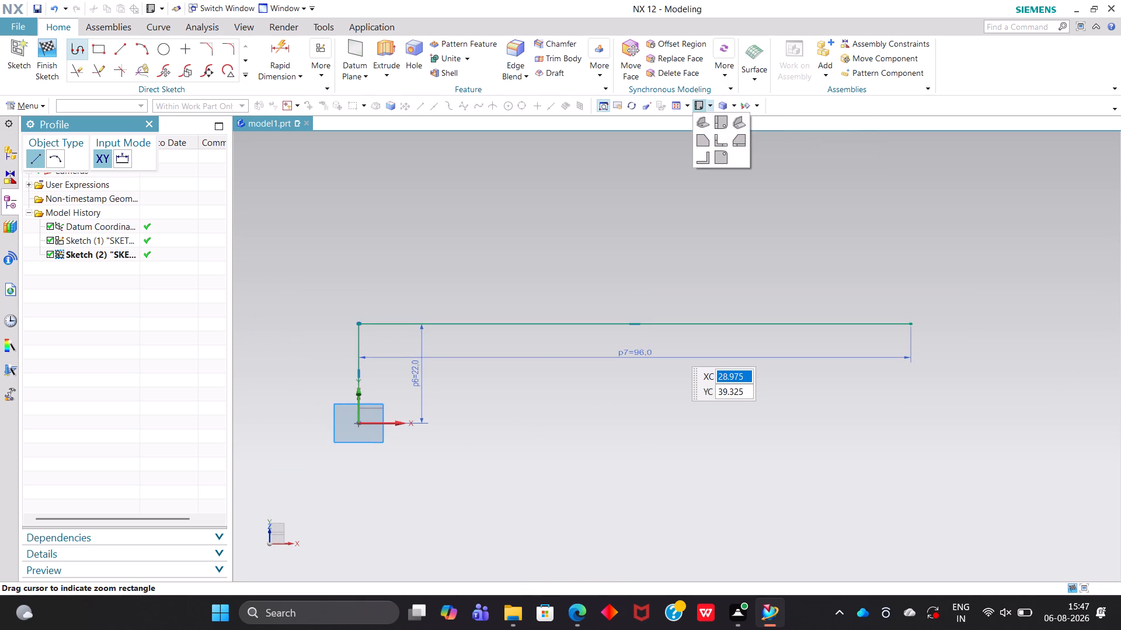
{"action": "left_click", "coordinate": [715, 122]}
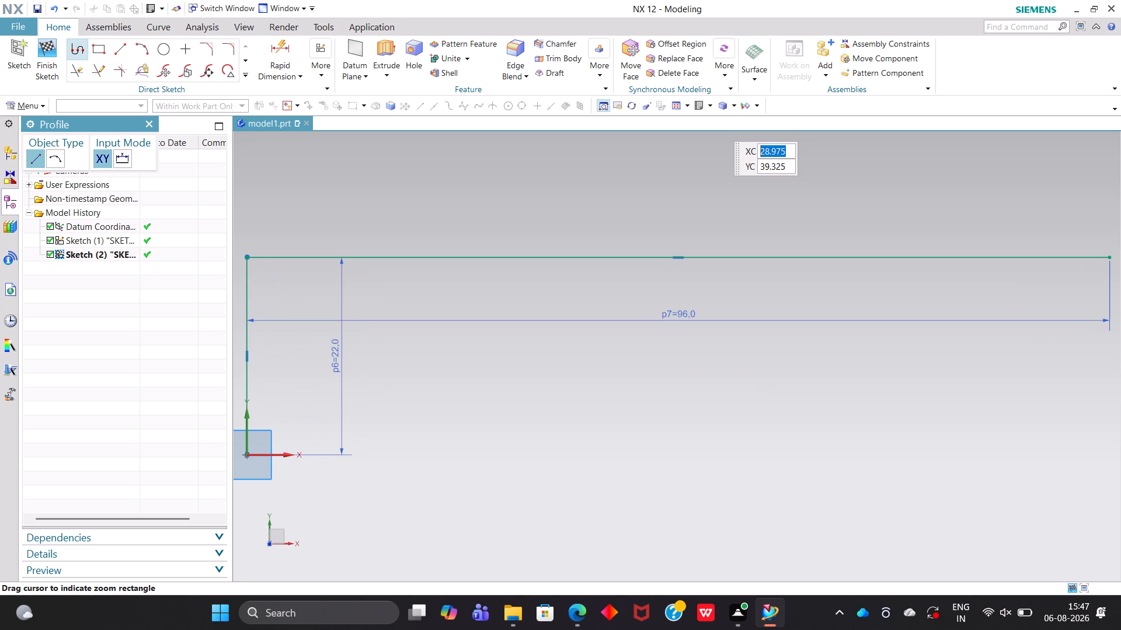
{"action": "scroll", "coordinate": [659, 365], "scroll_direction": "down", "scroll_amount": 1}
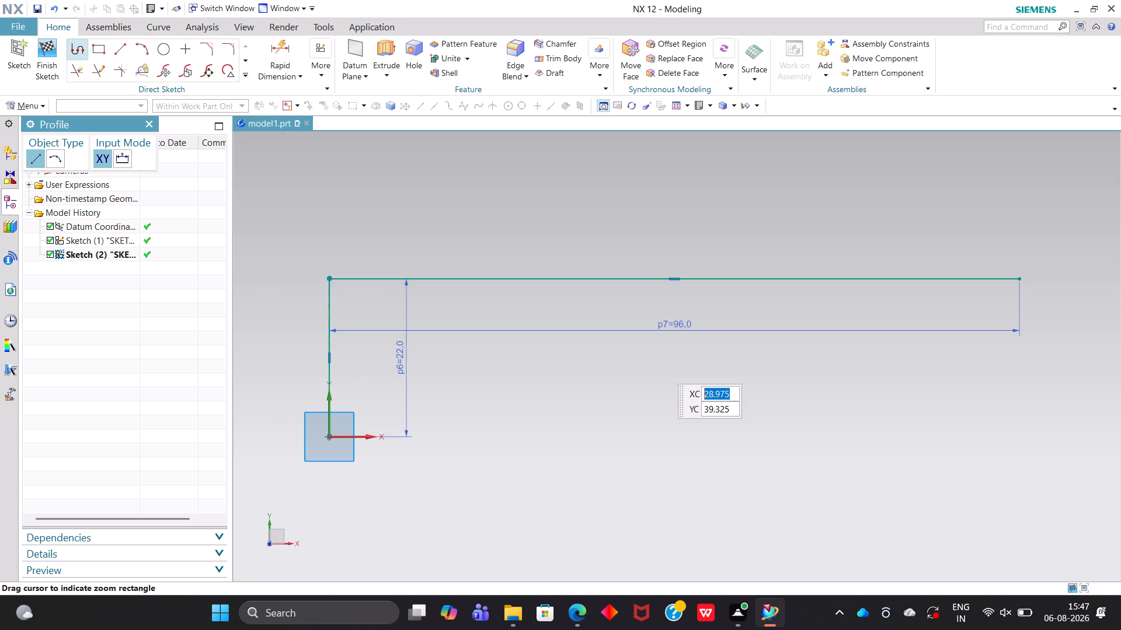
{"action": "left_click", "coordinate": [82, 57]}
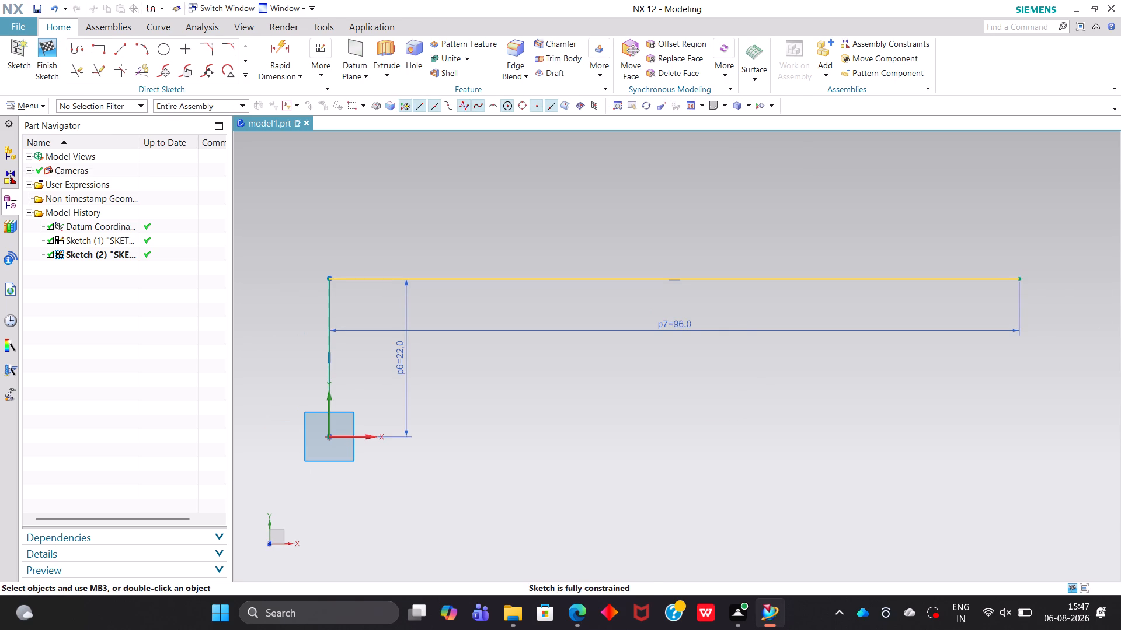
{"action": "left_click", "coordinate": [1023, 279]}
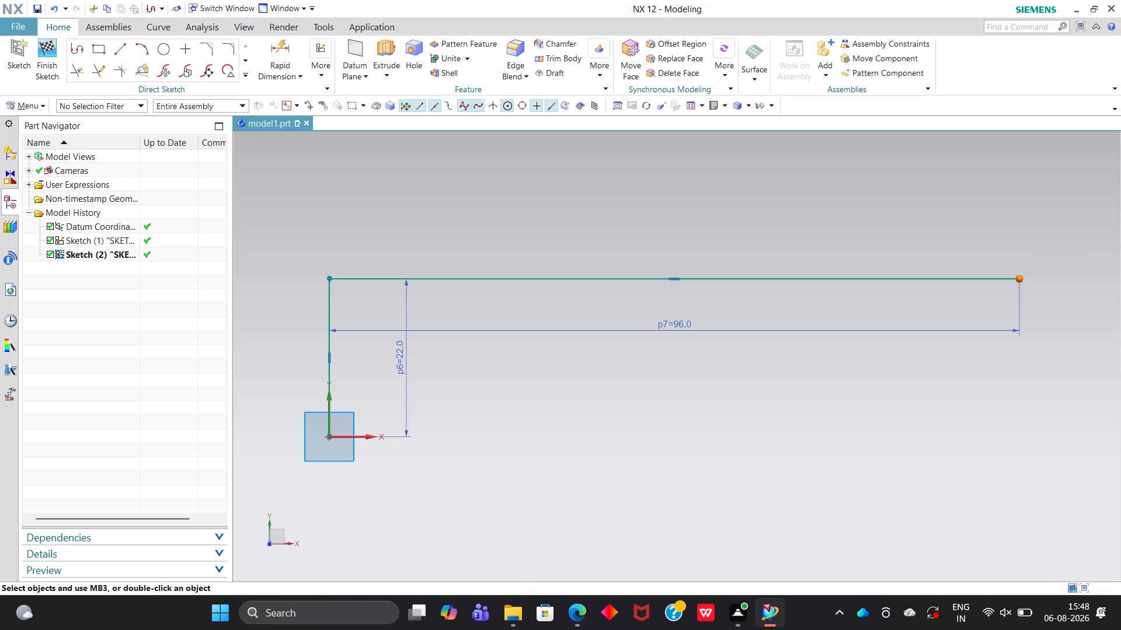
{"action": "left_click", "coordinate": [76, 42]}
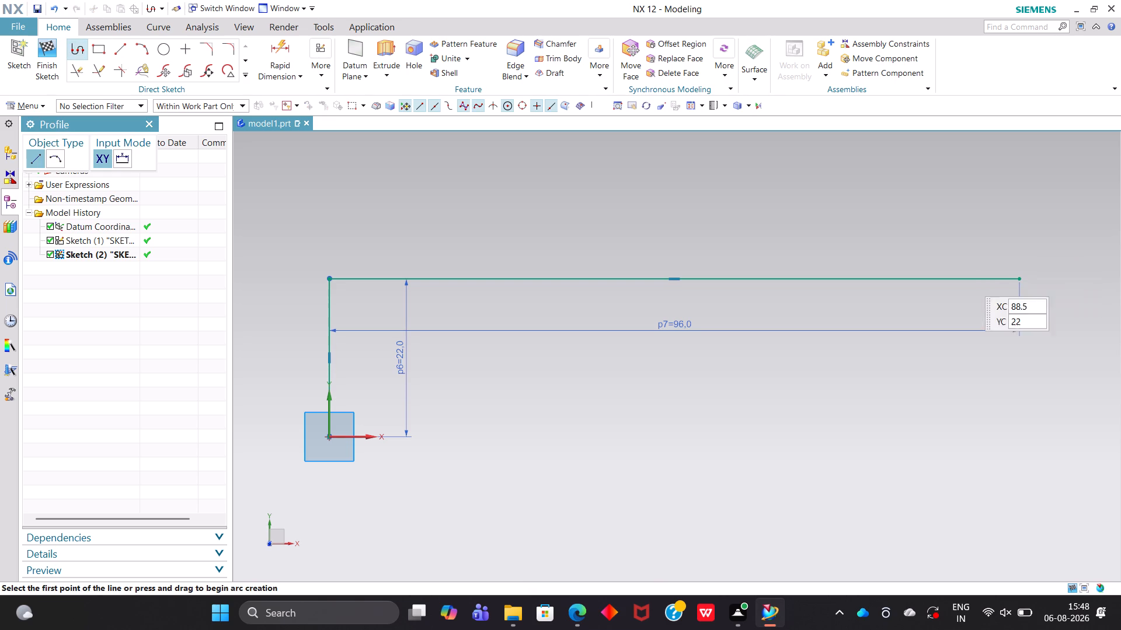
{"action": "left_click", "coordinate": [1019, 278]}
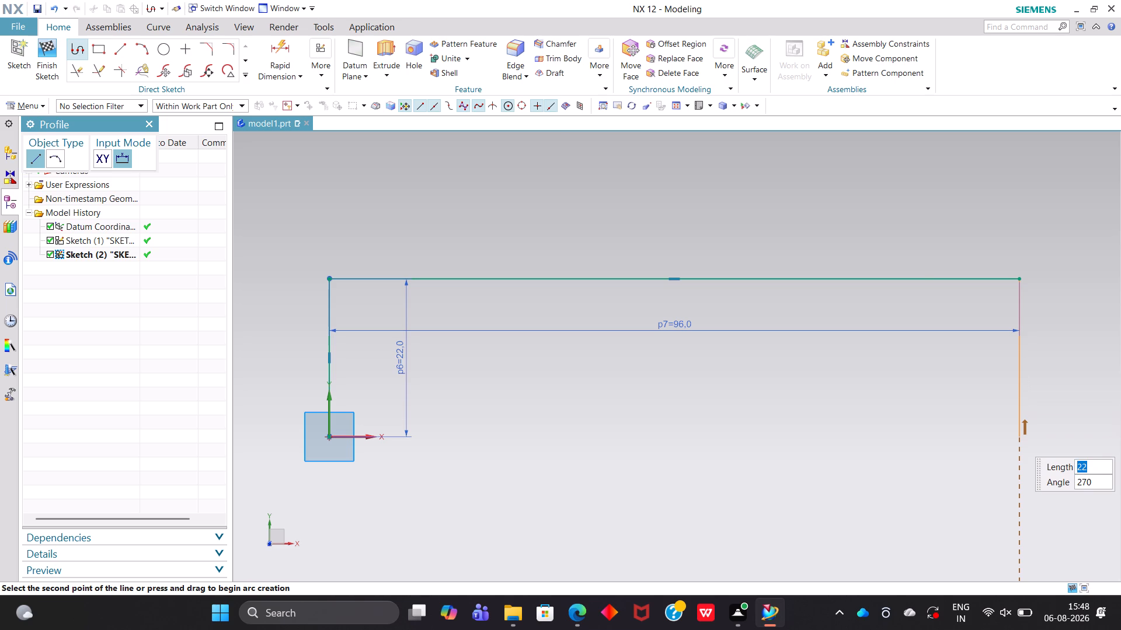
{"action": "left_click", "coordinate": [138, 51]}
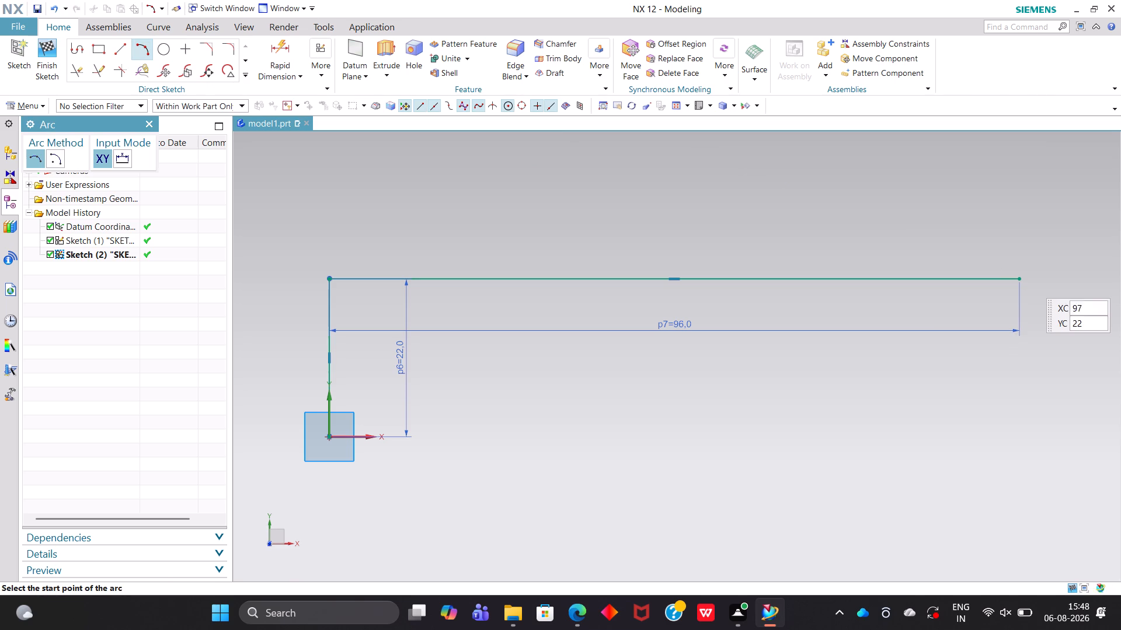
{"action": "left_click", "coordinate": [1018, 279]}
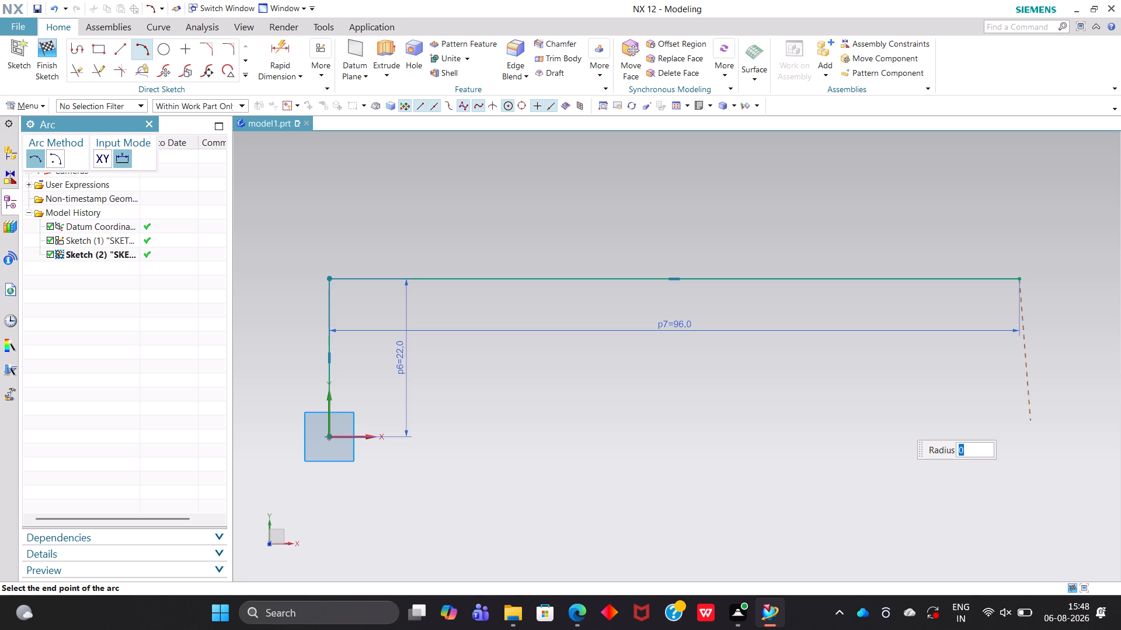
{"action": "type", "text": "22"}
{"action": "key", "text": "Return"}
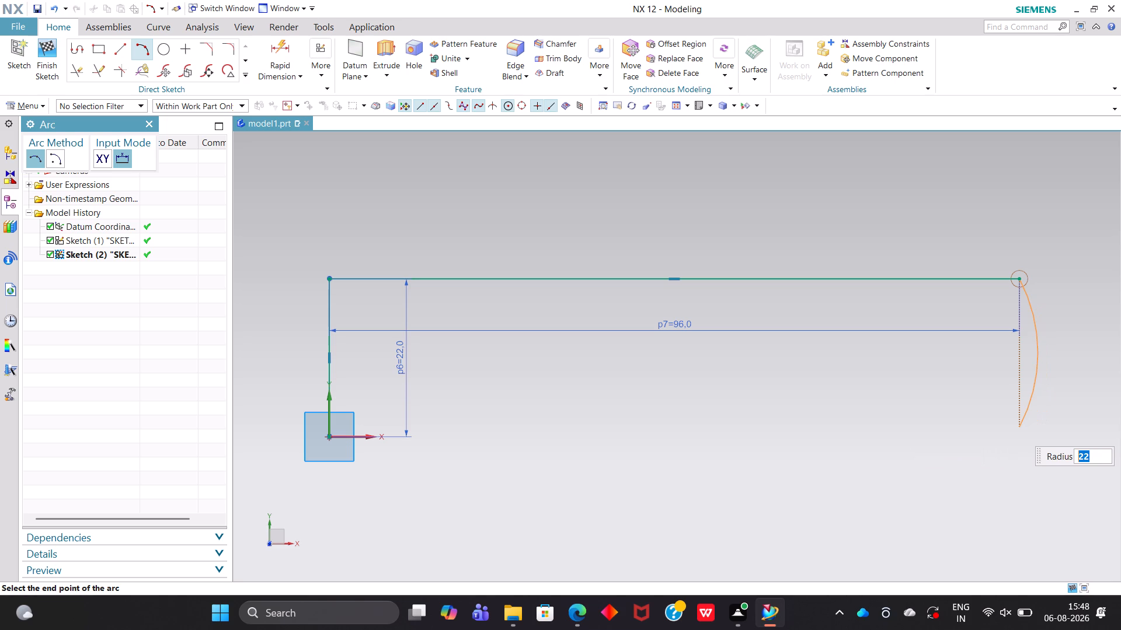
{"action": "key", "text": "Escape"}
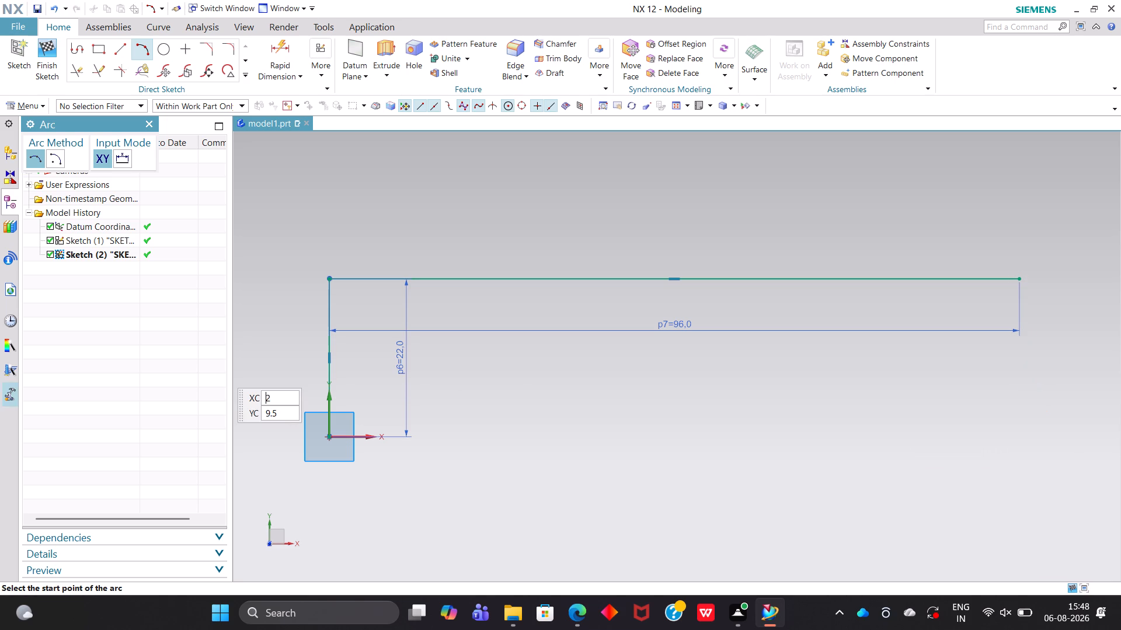
Draw a 96 mm horizontal line from the sketch origin along the X axis.
{"action": "left_click", "coordinate": [82, 55]}
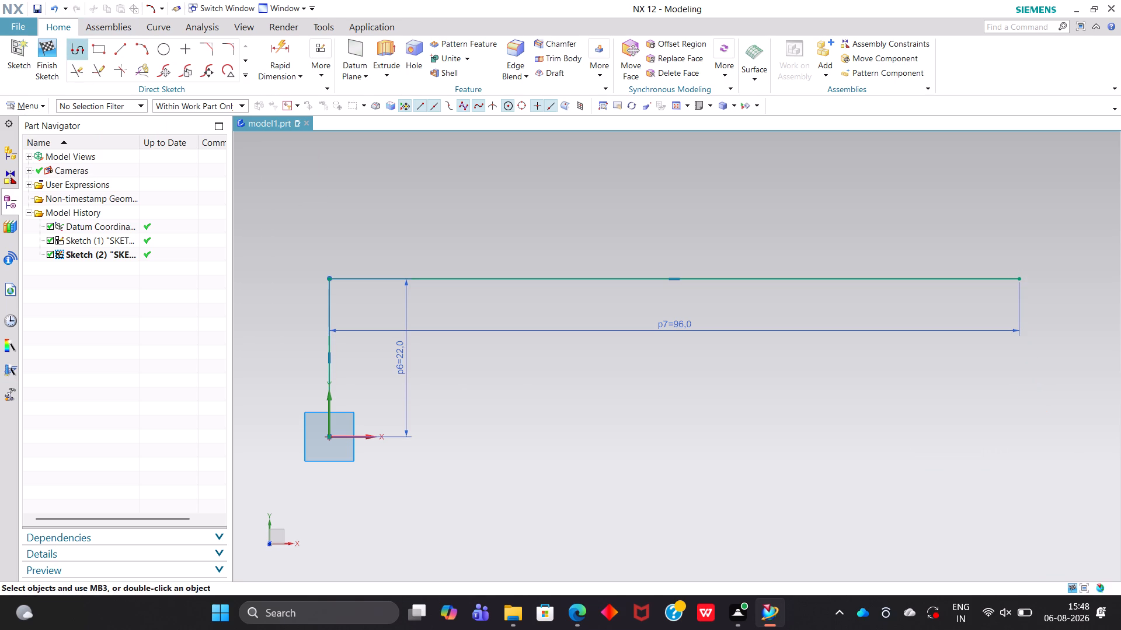
{"action": "left_click", "coordinate": [328, 438]}
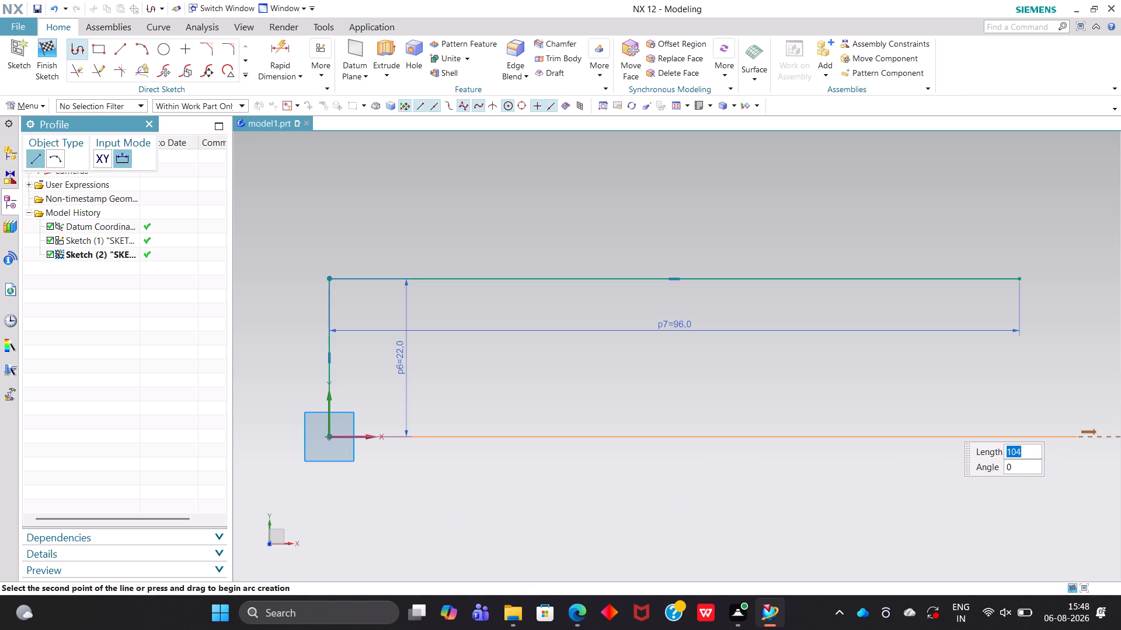
{"action": "type", "text": "96"}
{"action": "key", "text": "Return"}
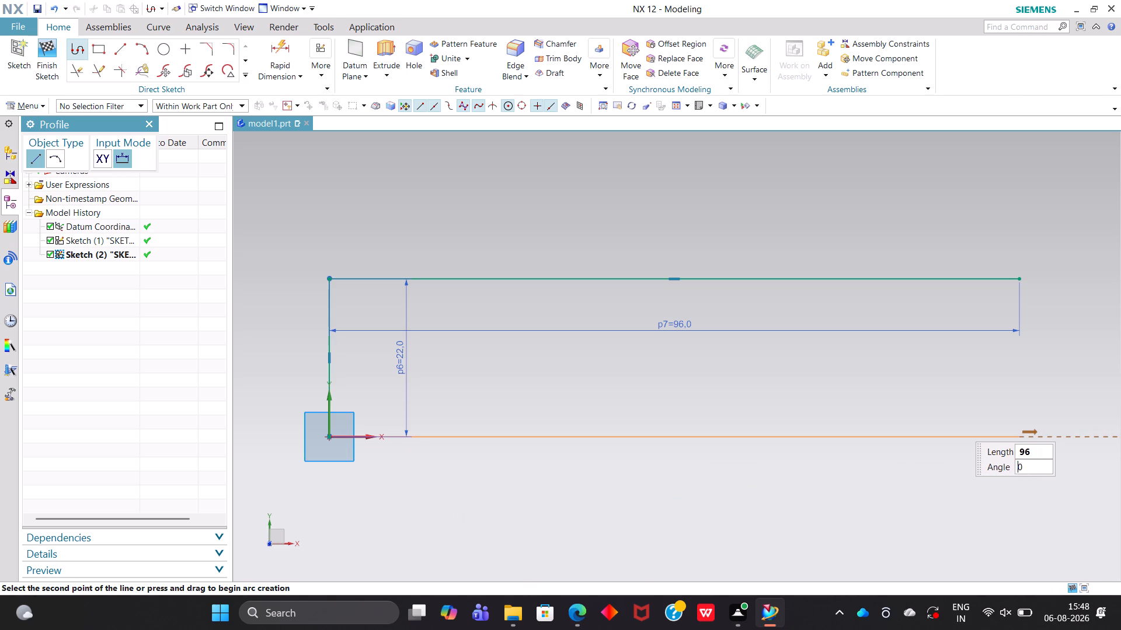
{"action": "left_click", "coordinate": [1026, 447]}
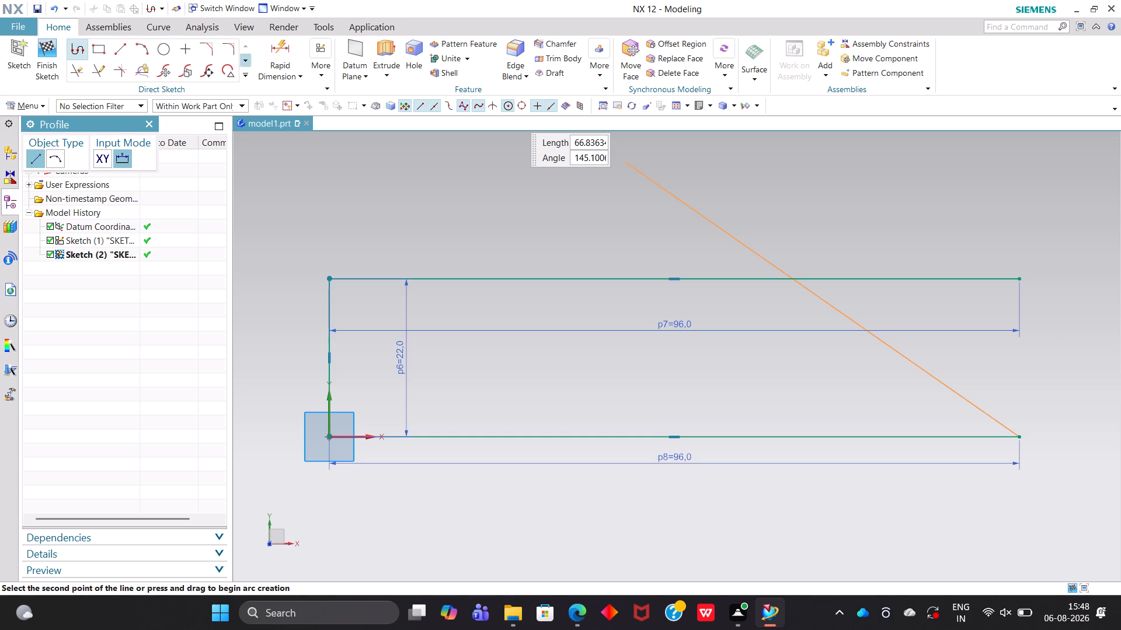
Draw an outward-bulging arc of radius 22 mm joining the free ends of the two 96 mm lines.
{"action": "left_click", "coordinate": [135, 49]}
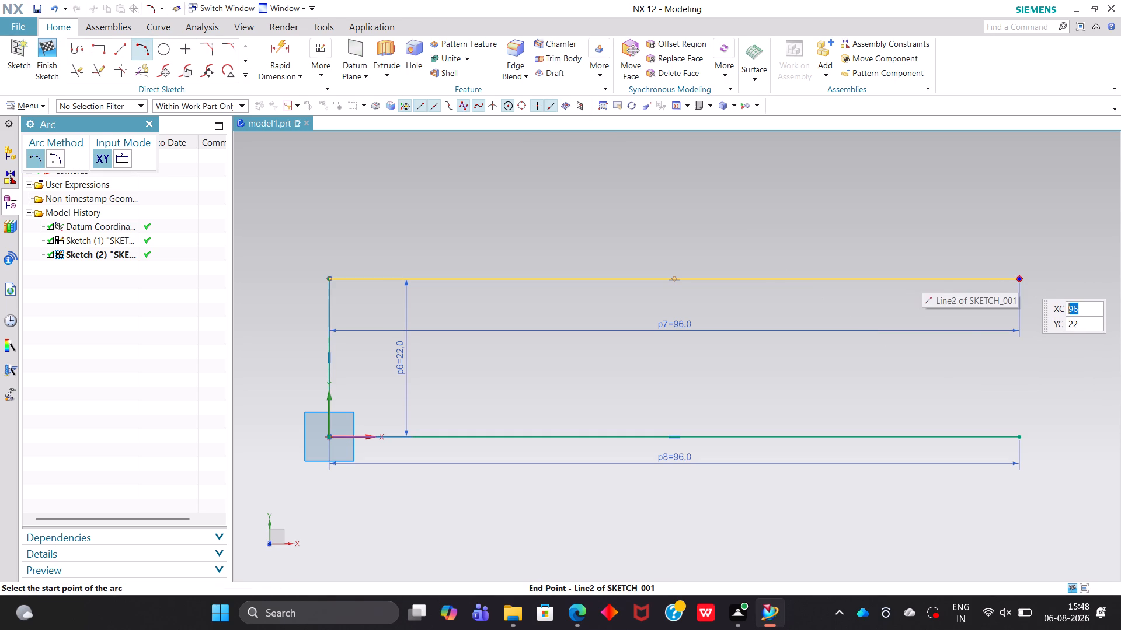
{"action": "left_click", "coordinate": [1023, 279]}
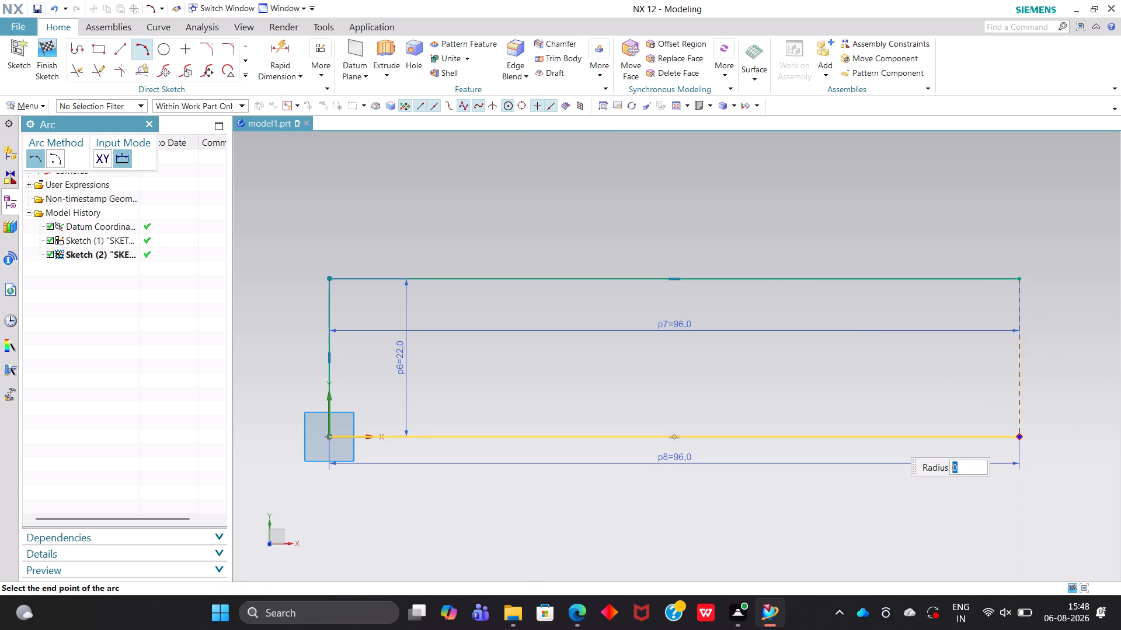
{"action": "left_click", "coordinate": [1024, 438]}
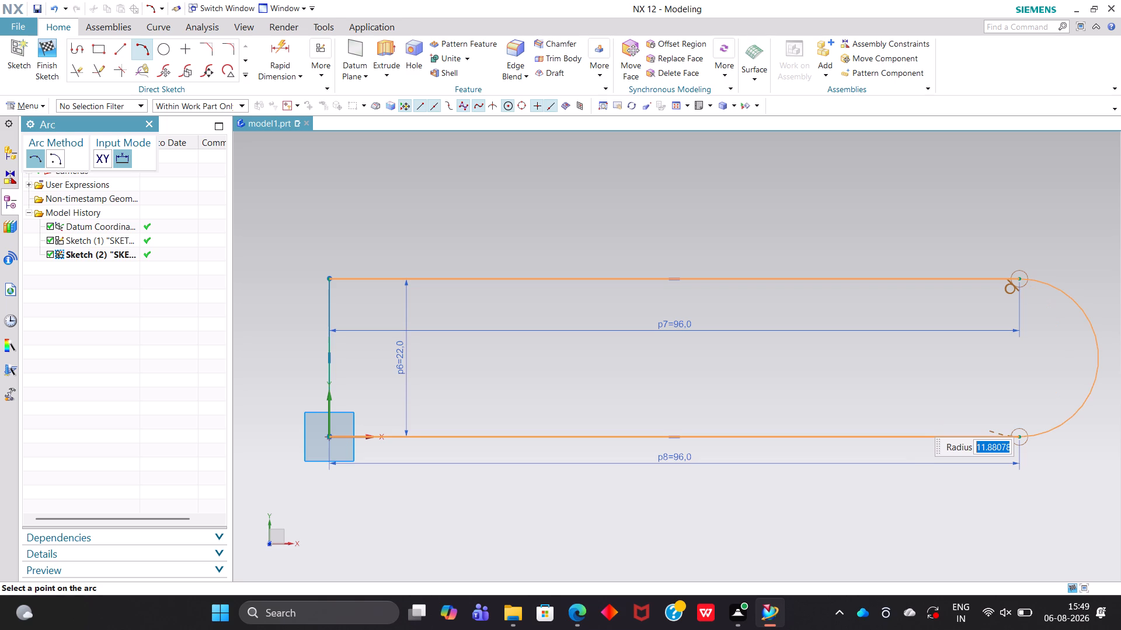
{"action": "type", "text": "22"}
{"action": "key", "text": "Return"}
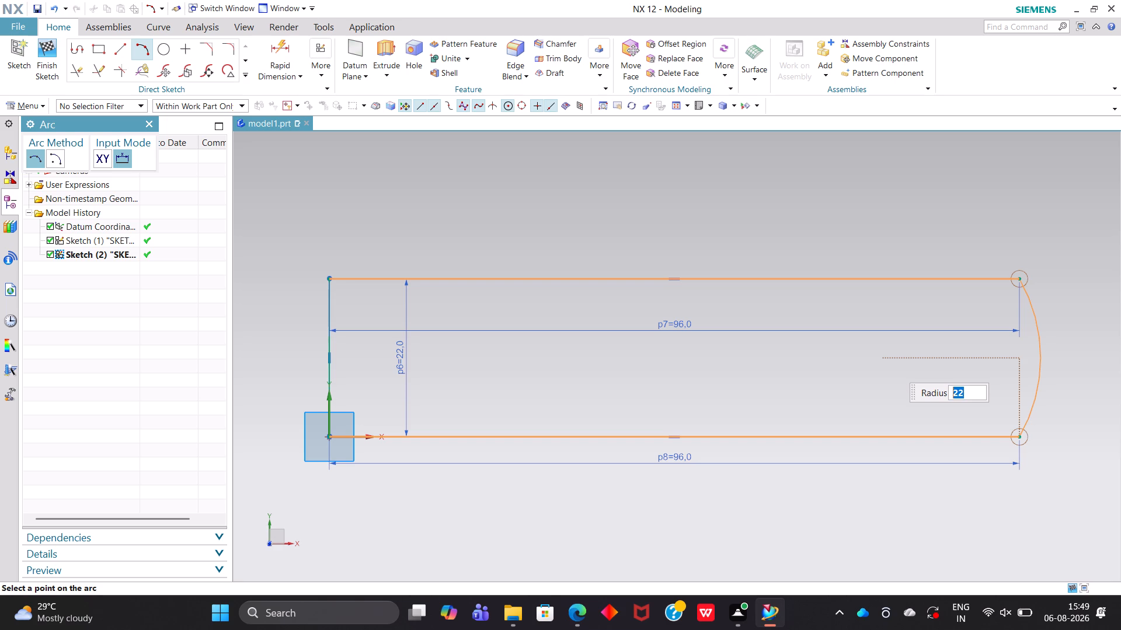
{"action": "left_click", "coordinate": [1019, 356]}
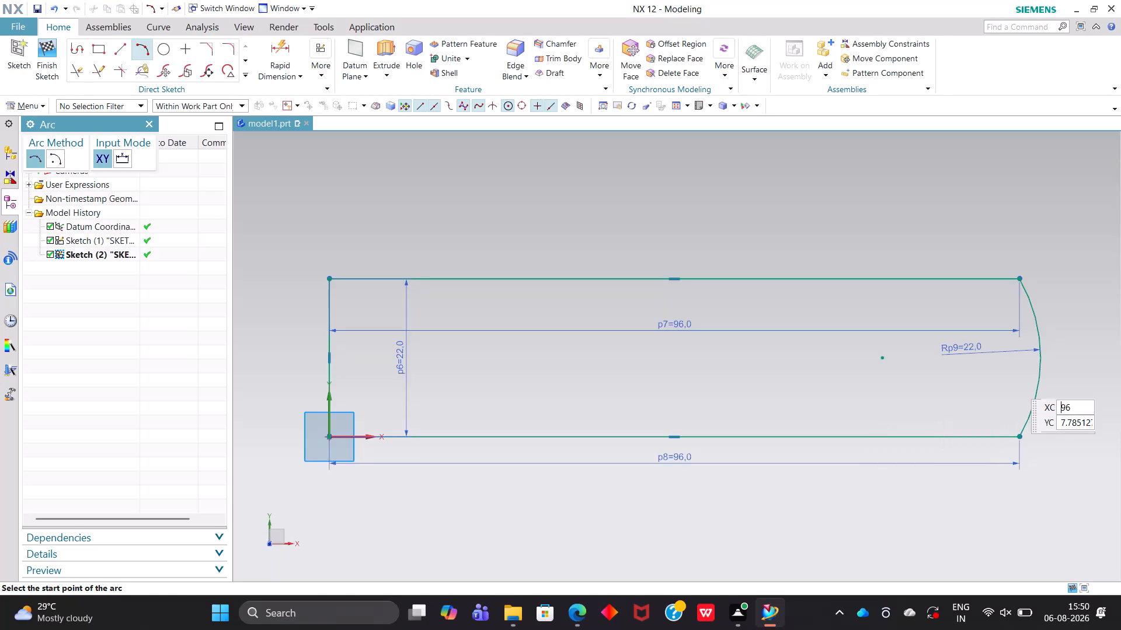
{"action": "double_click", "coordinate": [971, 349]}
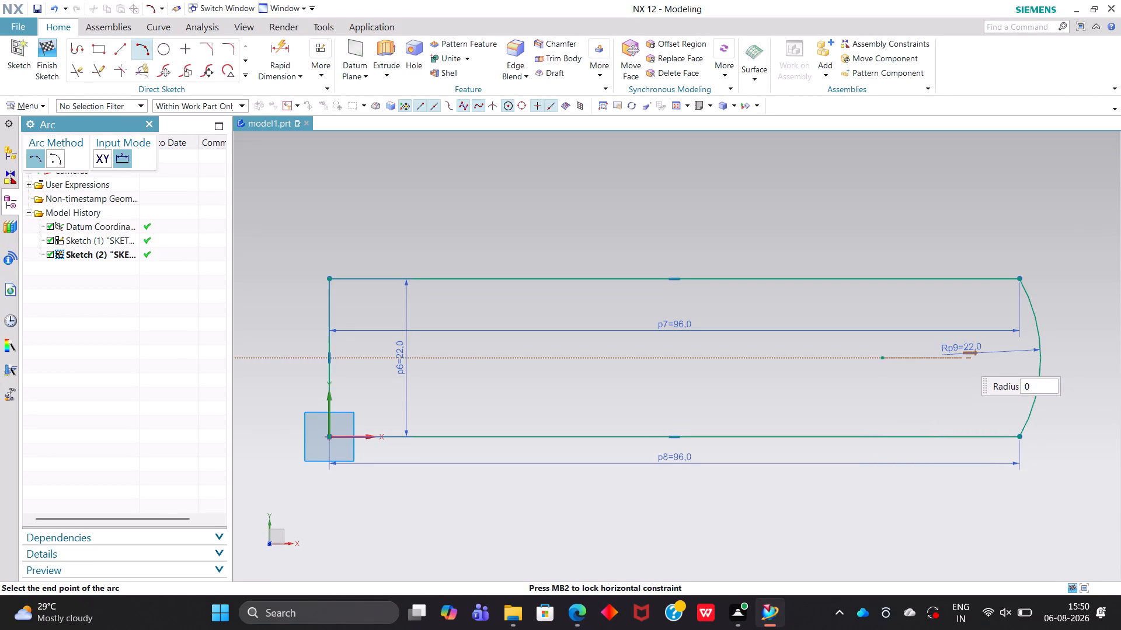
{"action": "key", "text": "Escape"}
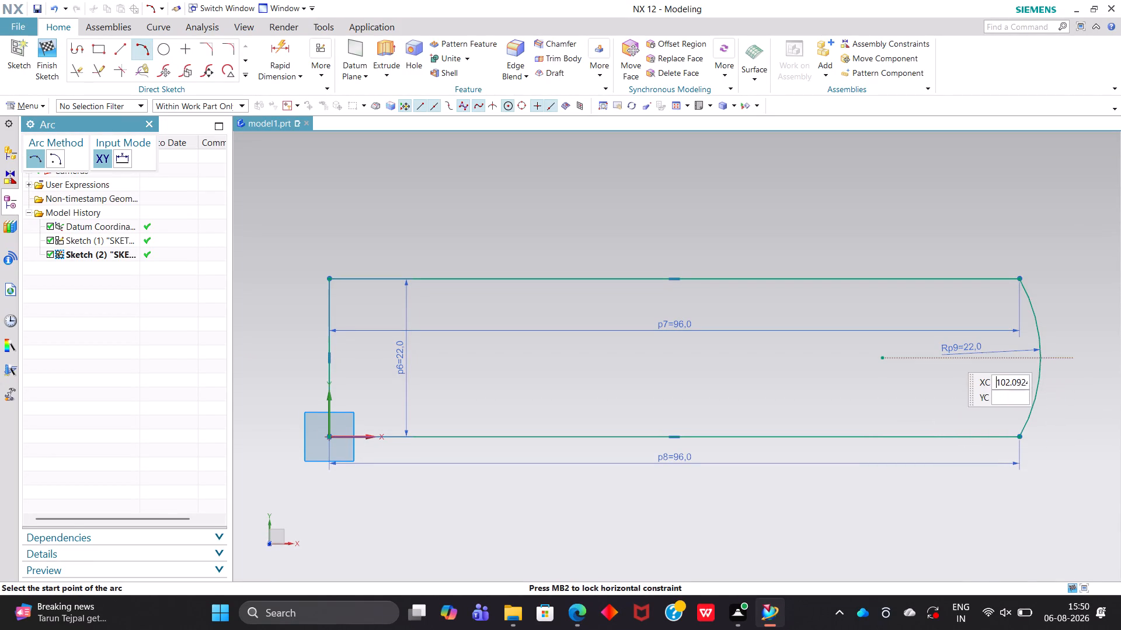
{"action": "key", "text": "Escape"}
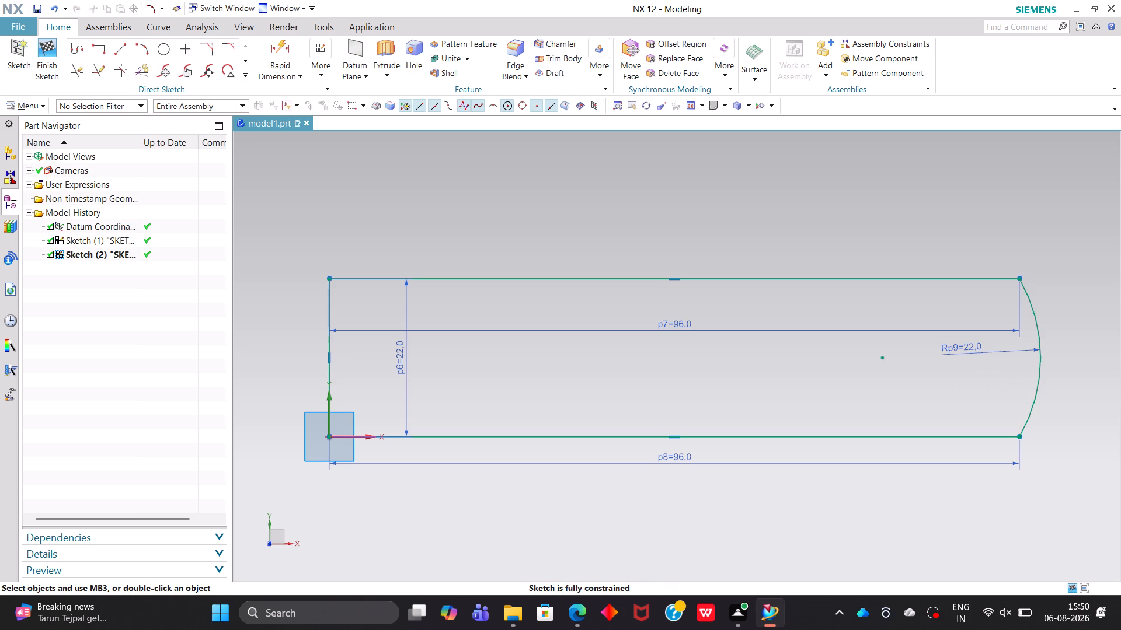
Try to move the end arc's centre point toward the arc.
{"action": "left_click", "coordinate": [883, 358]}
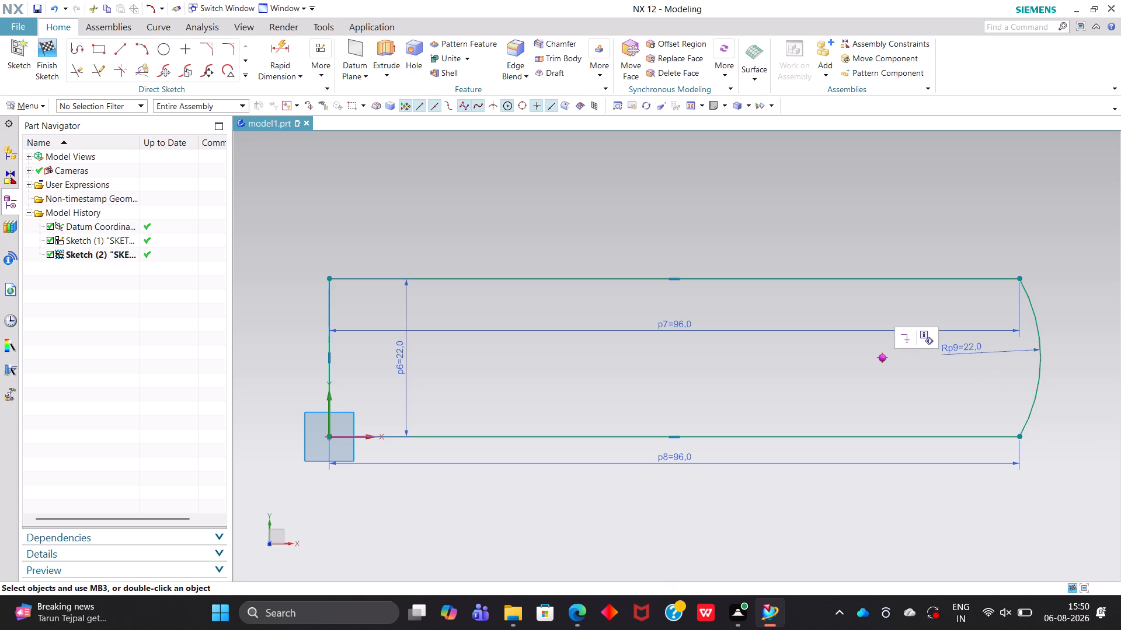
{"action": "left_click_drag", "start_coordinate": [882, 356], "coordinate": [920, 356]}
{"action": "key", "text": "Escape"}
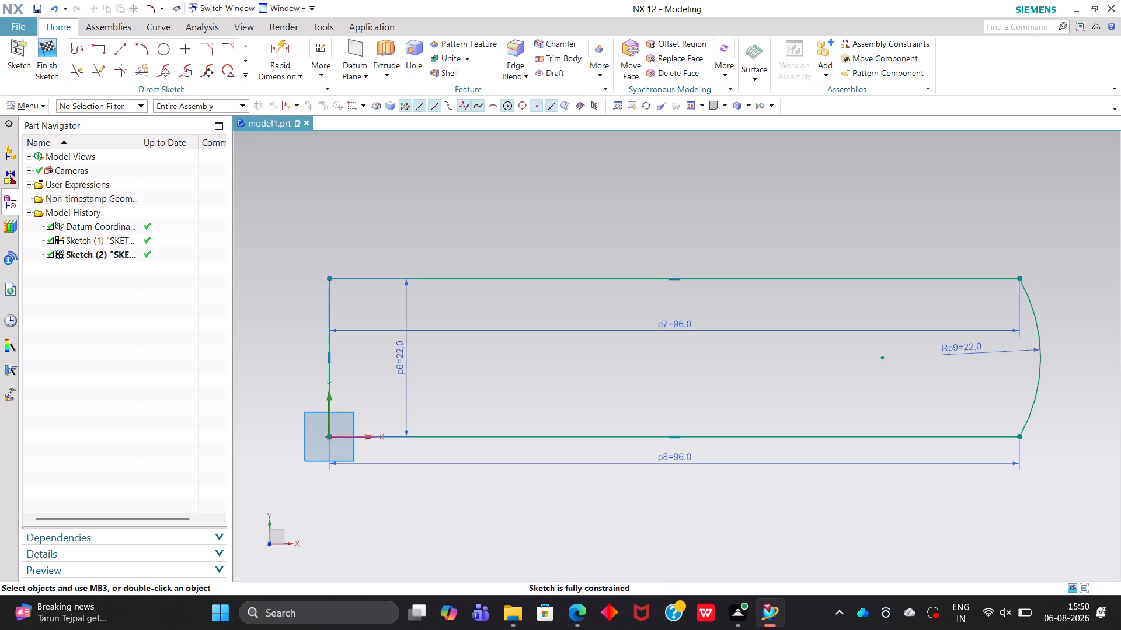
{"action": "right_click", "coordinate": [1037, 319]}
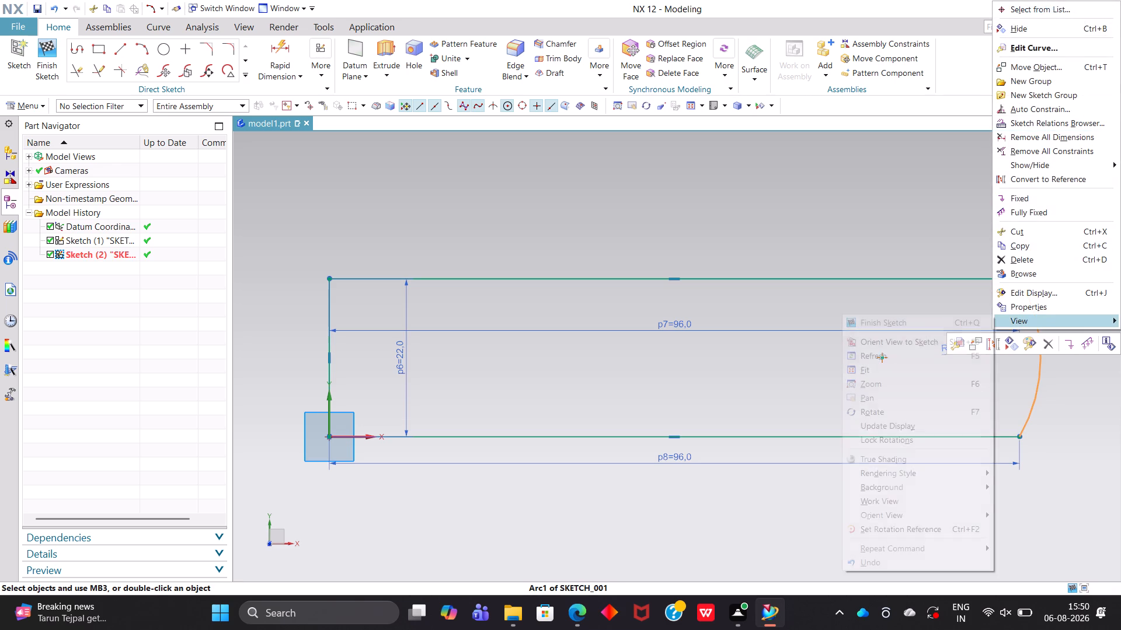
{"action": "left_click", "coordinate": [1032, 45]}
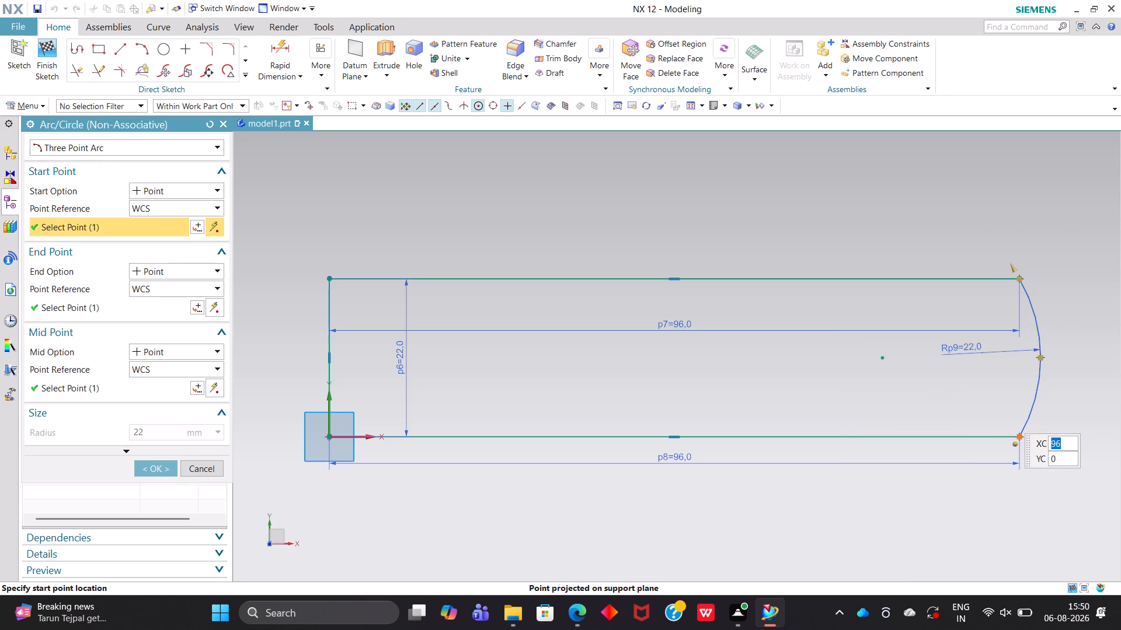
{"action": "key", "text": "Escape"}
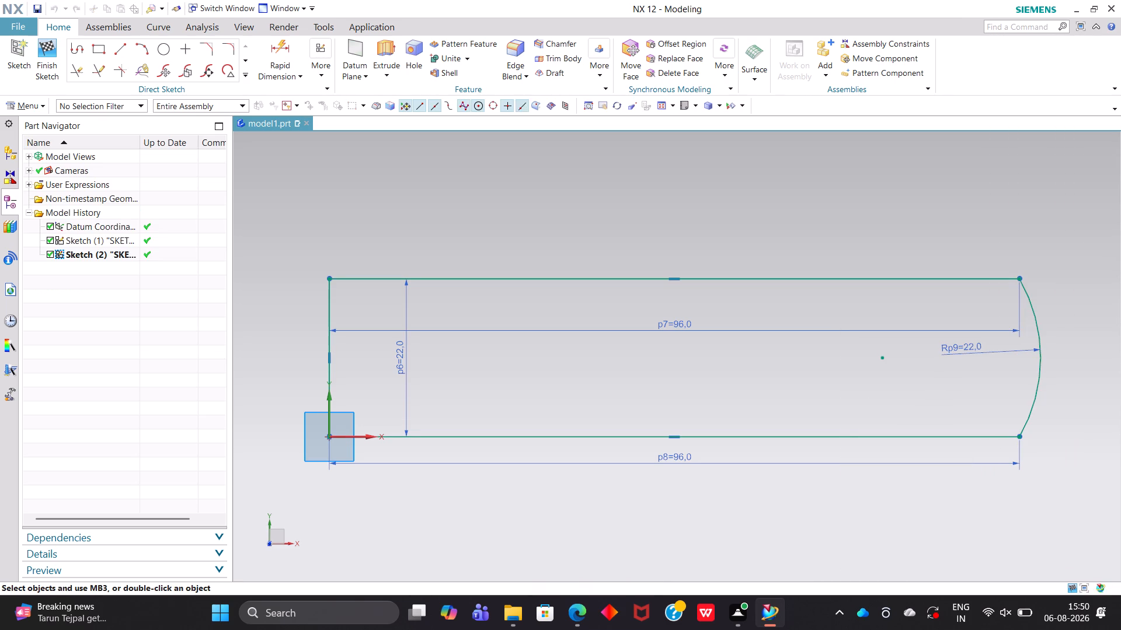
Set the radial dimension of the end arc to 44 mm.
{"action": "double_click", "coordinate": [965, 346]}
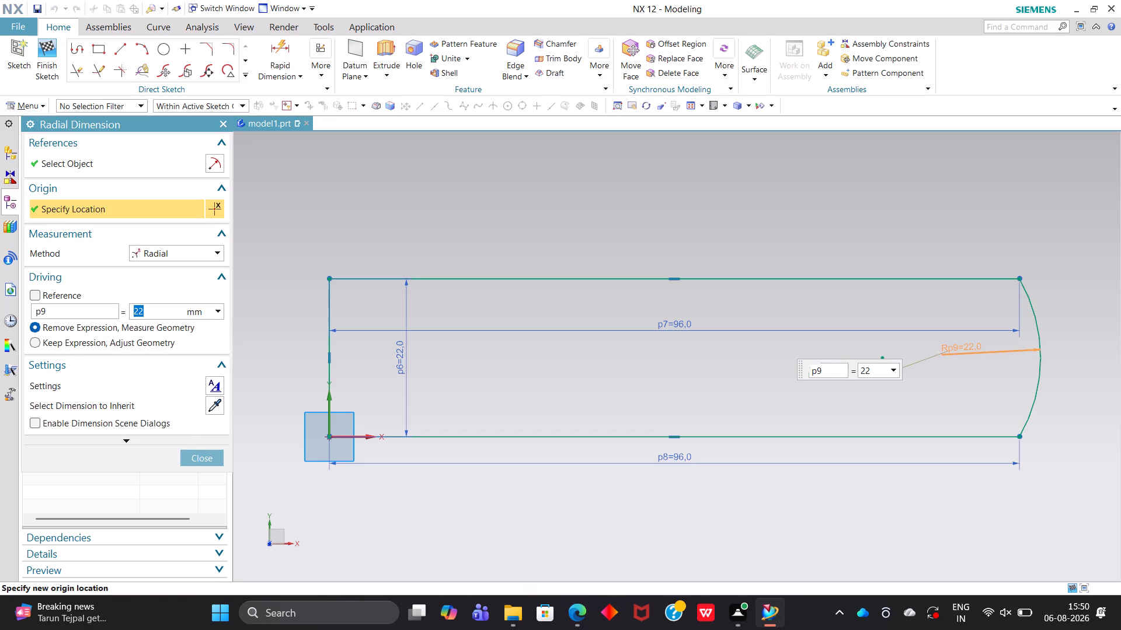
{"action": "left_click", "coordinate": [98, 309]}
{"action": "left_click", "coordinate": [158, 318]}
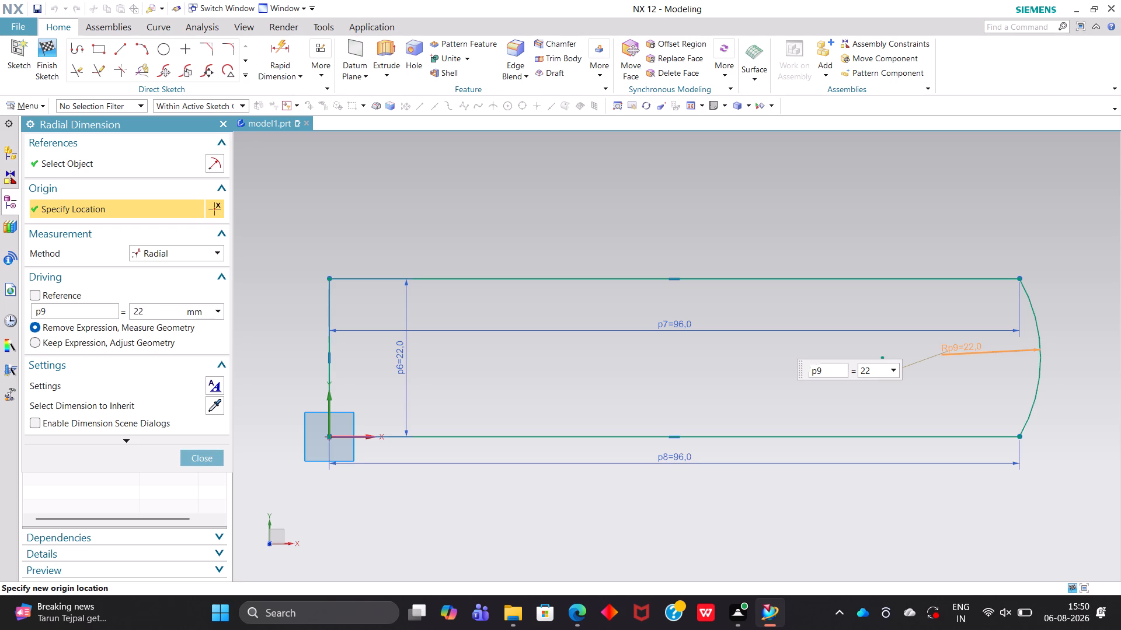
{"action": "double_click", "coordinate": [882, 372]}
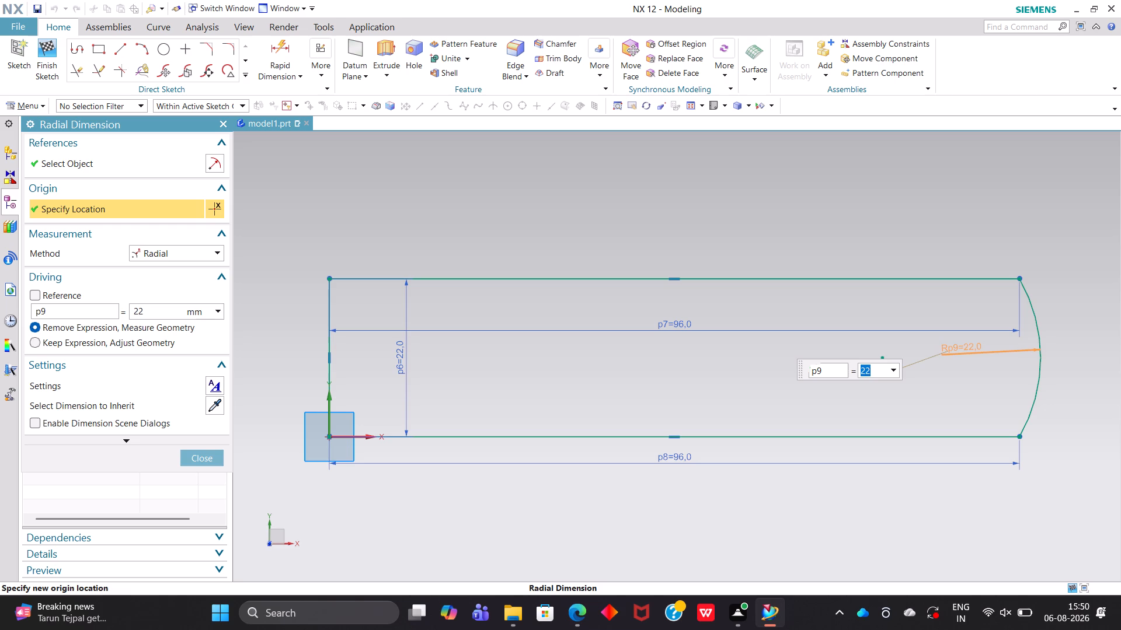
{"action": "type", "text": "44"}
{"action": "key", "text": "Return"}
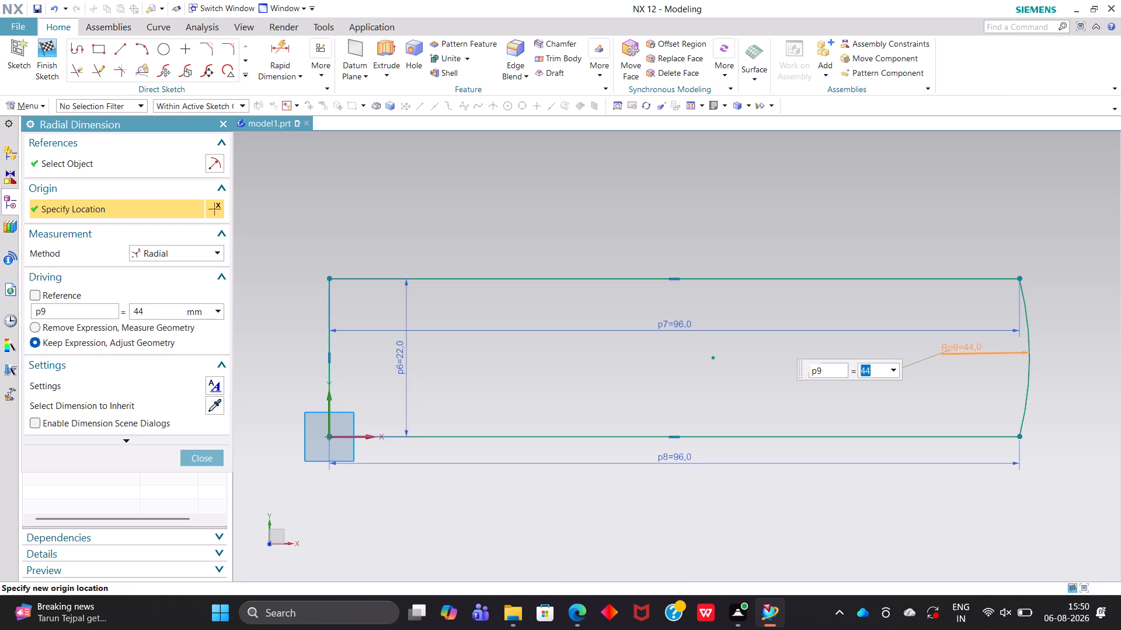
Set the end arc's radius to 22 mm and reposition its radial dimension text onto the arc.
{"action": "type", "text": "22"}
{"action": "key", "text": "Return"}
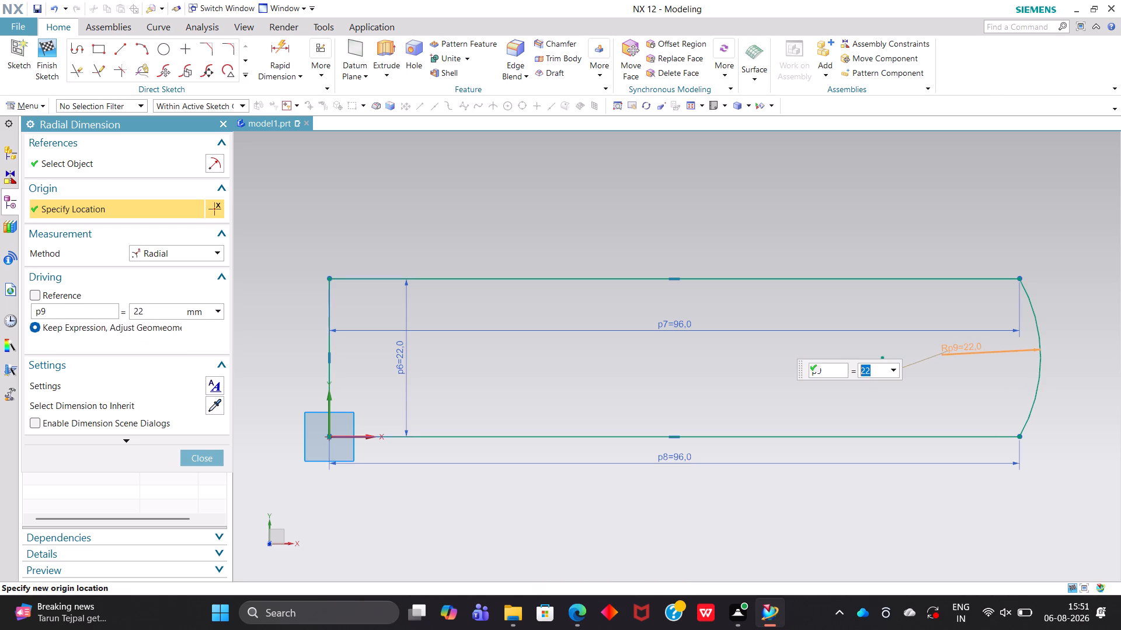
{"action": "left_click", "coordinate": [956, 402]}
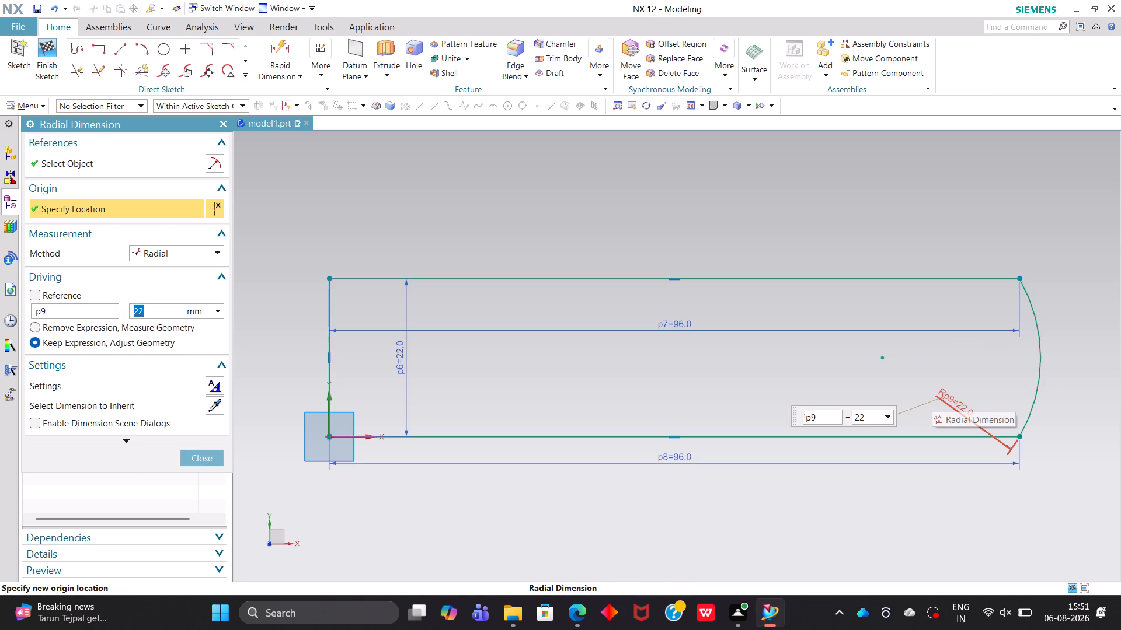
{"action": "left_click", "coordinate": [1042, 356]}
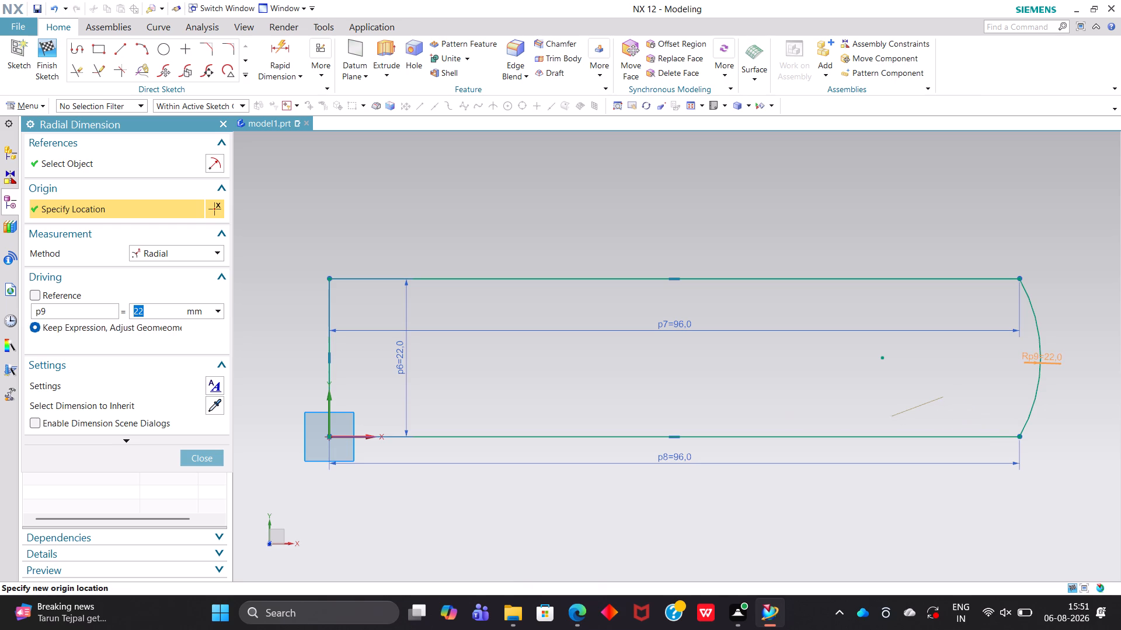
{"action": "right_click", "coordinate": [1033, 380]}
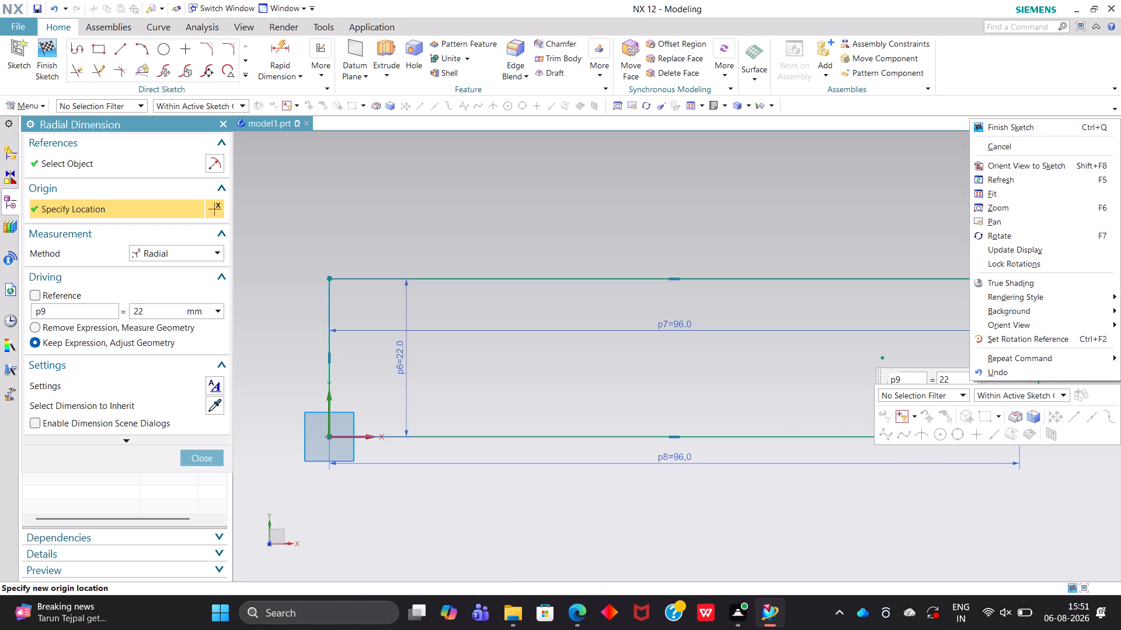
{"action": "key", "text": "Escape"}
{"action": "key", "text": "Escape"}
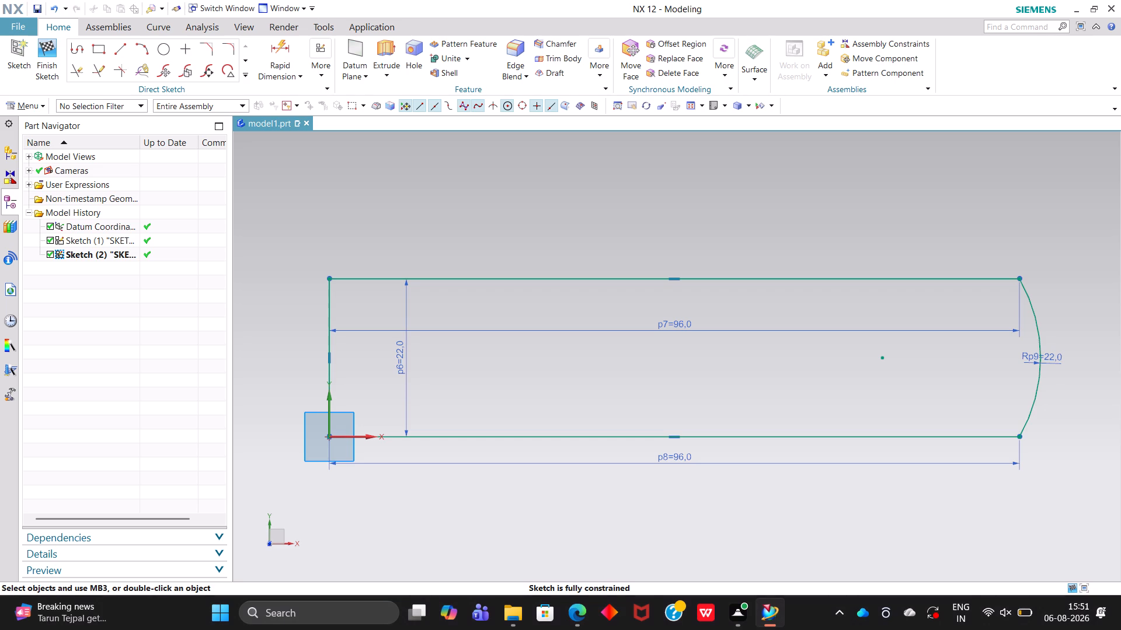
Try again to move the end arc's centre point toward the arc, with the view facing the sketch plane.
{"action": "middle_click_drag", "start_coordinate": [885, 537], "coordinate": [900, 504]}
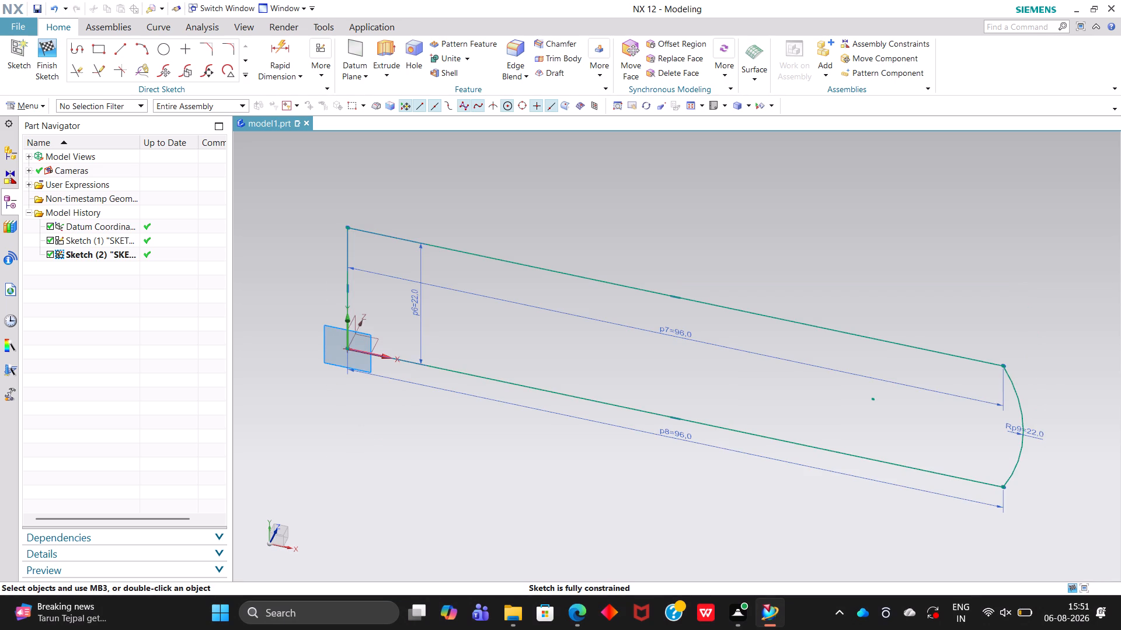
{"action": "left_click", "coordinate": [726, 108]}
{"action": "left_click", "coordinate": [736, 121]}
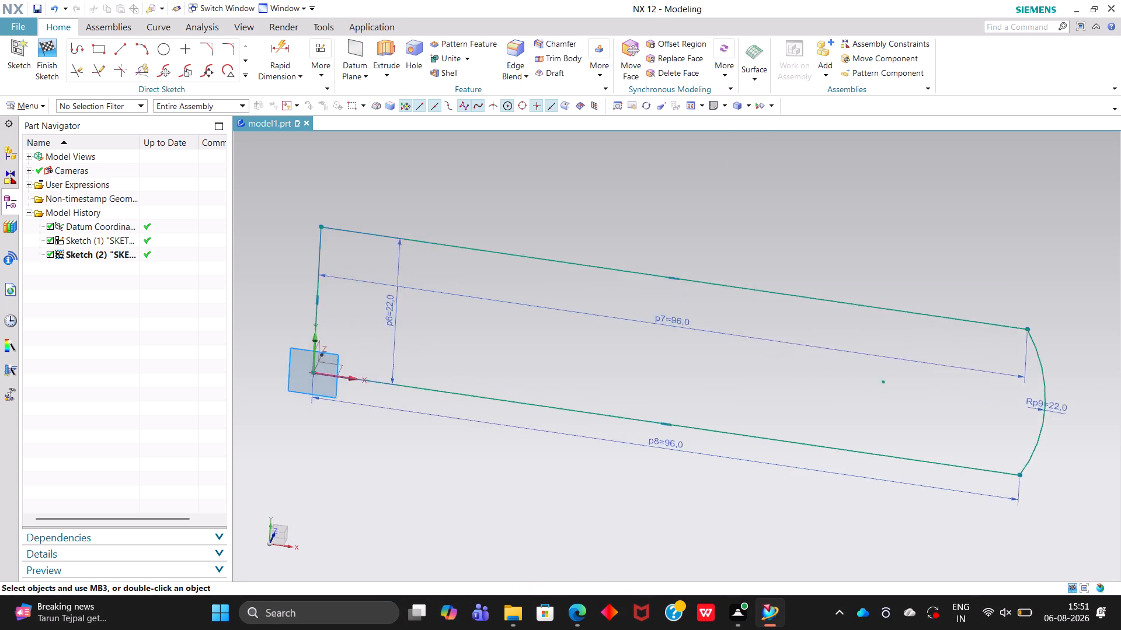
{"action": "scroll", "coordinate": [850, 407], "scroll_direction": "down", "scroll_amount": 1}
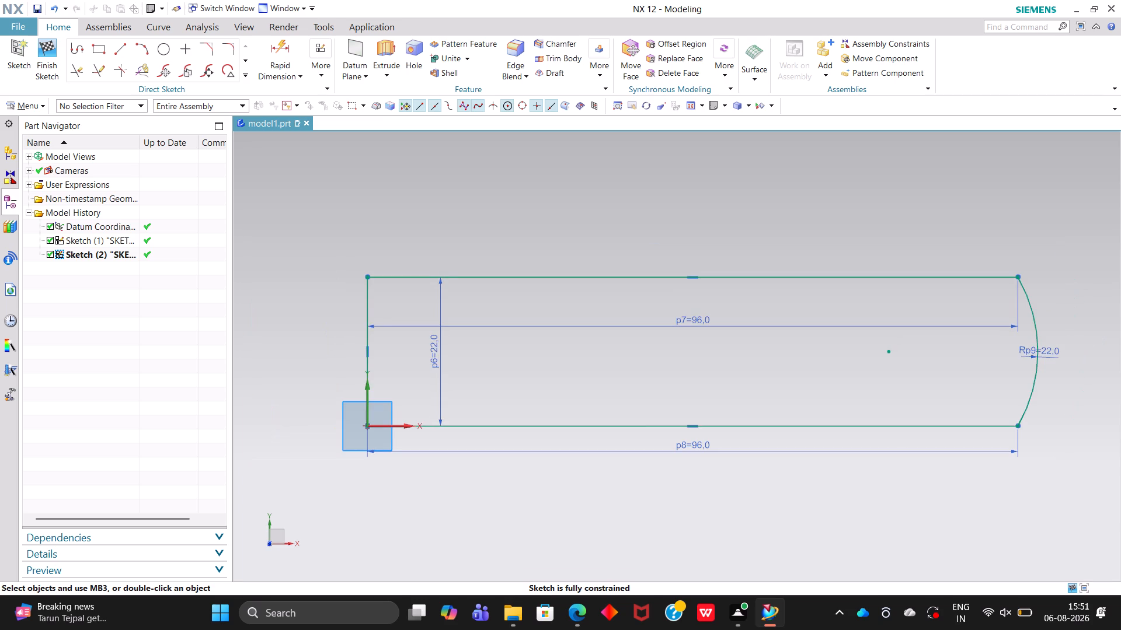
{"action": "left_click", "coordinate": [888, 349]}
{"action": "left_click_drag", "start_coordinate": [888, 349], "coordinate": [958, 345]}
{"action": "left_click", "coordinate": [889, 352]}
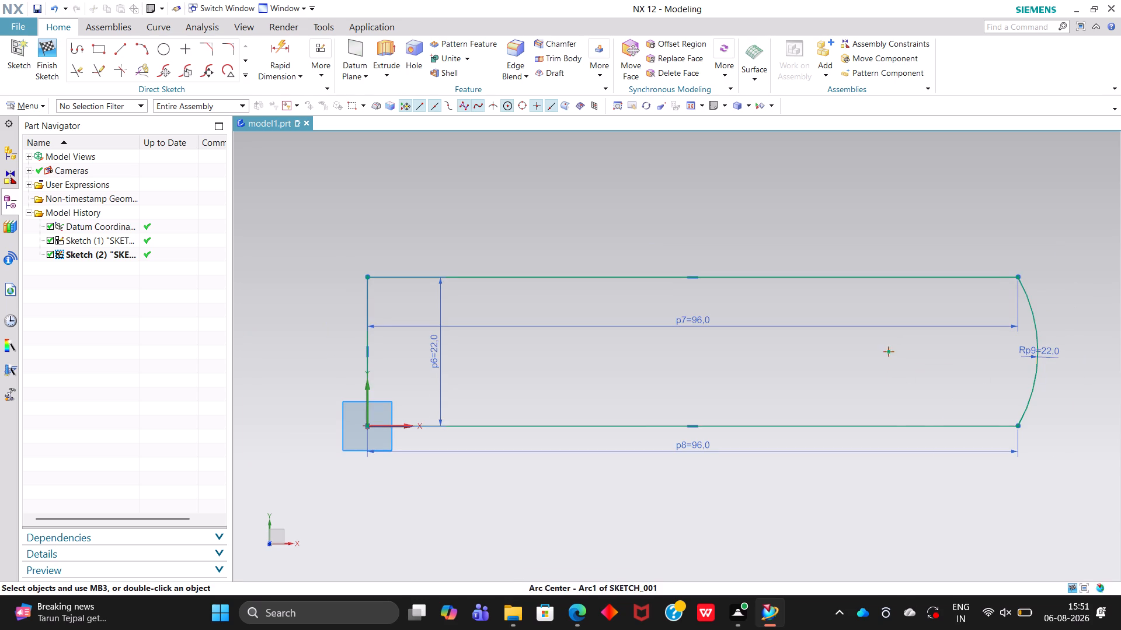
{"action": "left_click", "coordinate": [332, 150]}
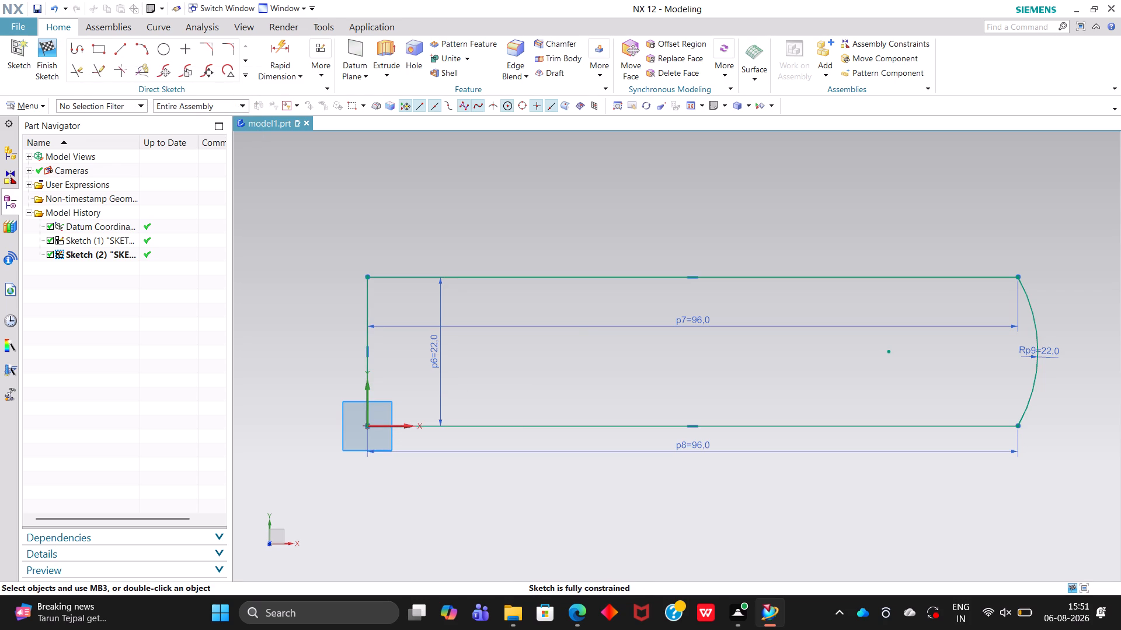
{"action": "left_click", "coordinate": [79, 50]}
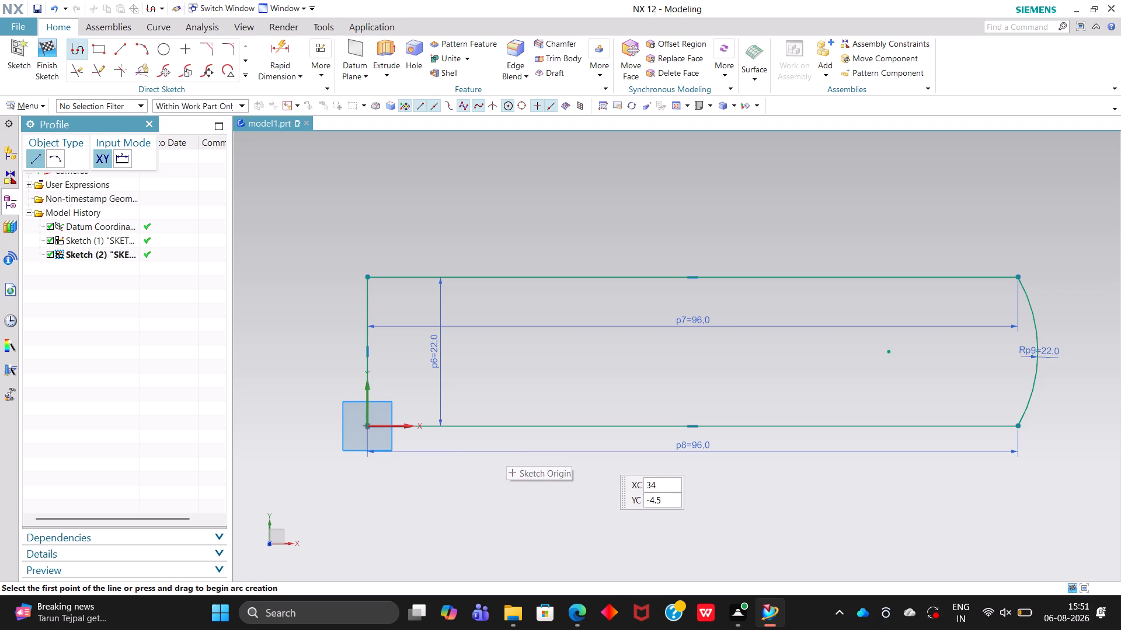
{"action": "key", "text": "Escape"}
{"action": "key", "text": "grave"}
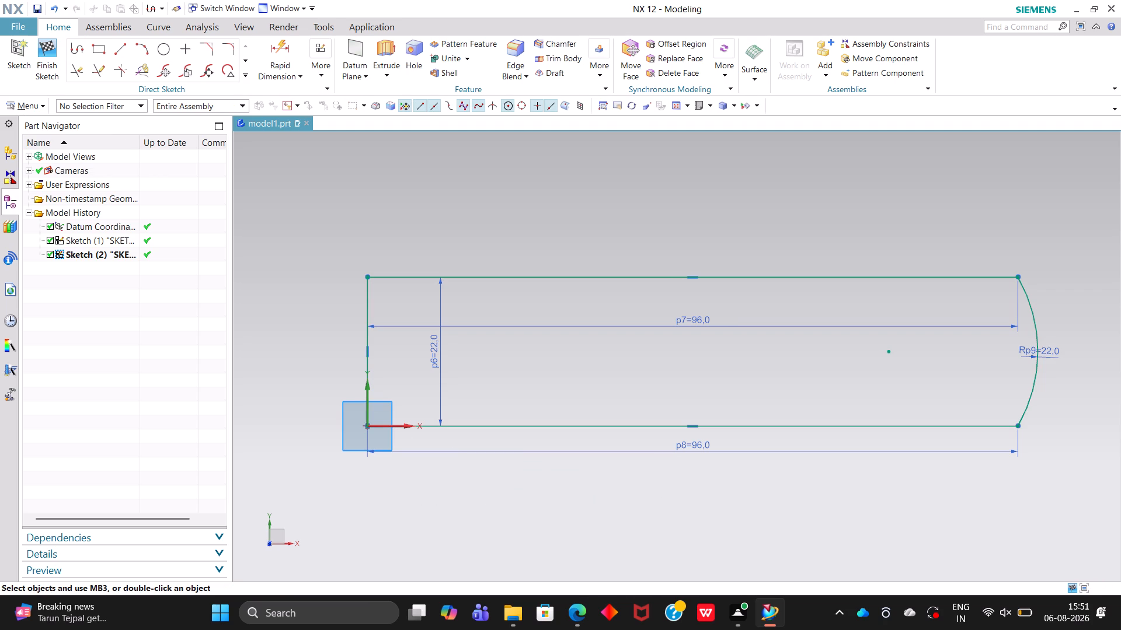
Delete the lower 96 mm horizontal line that starts at the sketch origin.
{"action": "left_click", "coordinate": [595, 427]}
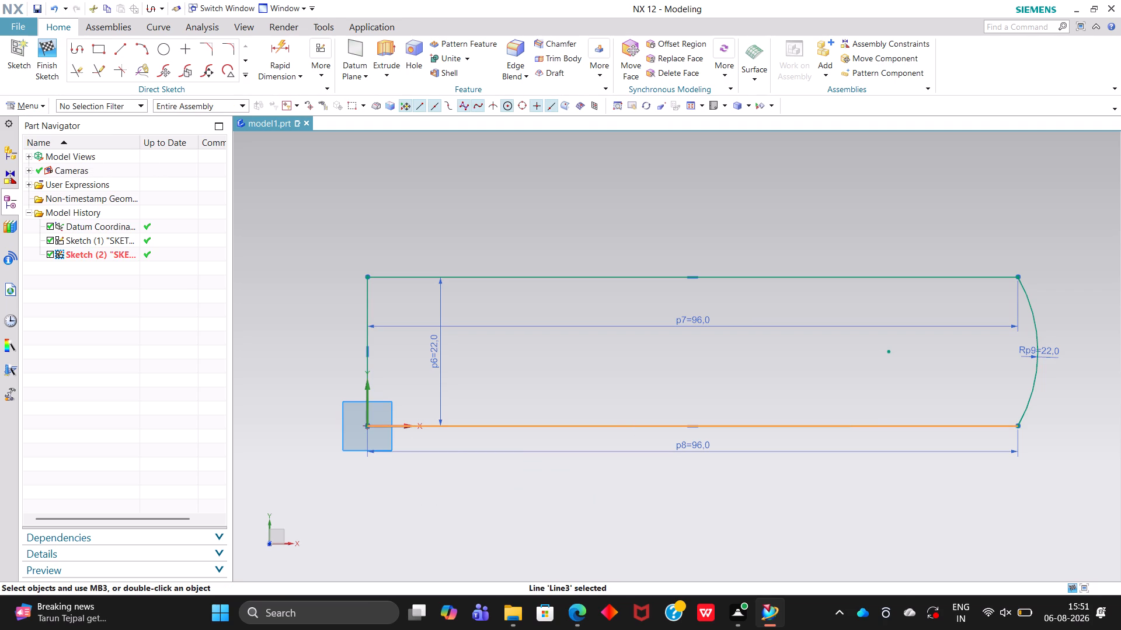
{"action": "key", "text": "Delete"}
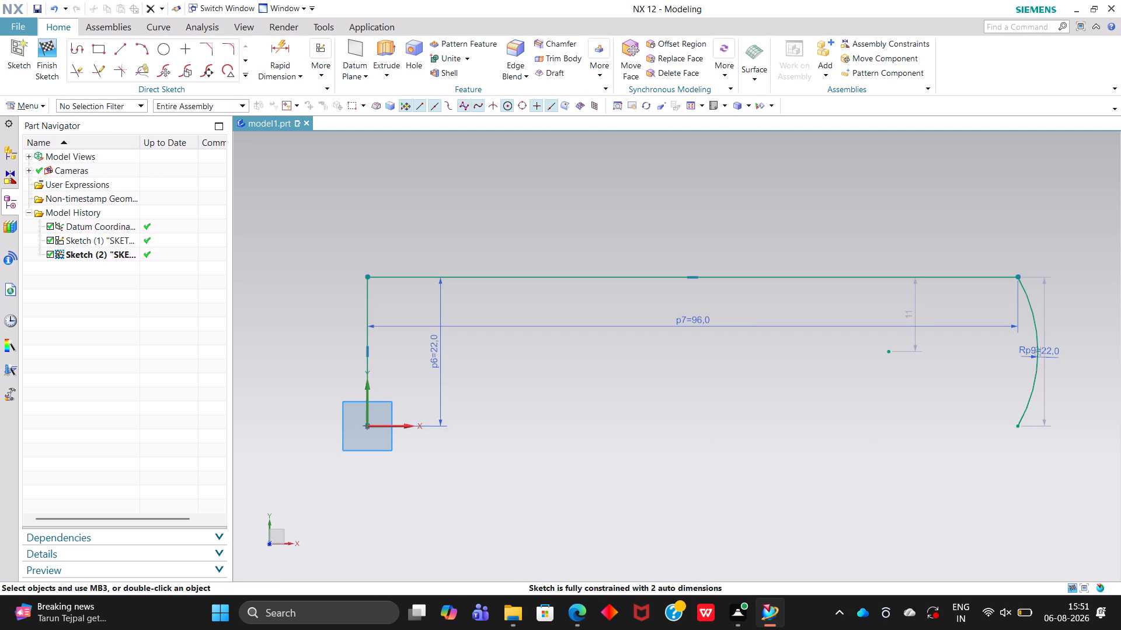
Delete the 22 mm radius arc at the free end of the remaining 96 mm line.
{"action": "left_click", "coordinate": [1030, 387]}
{"action": "key", "text": "Delete"}
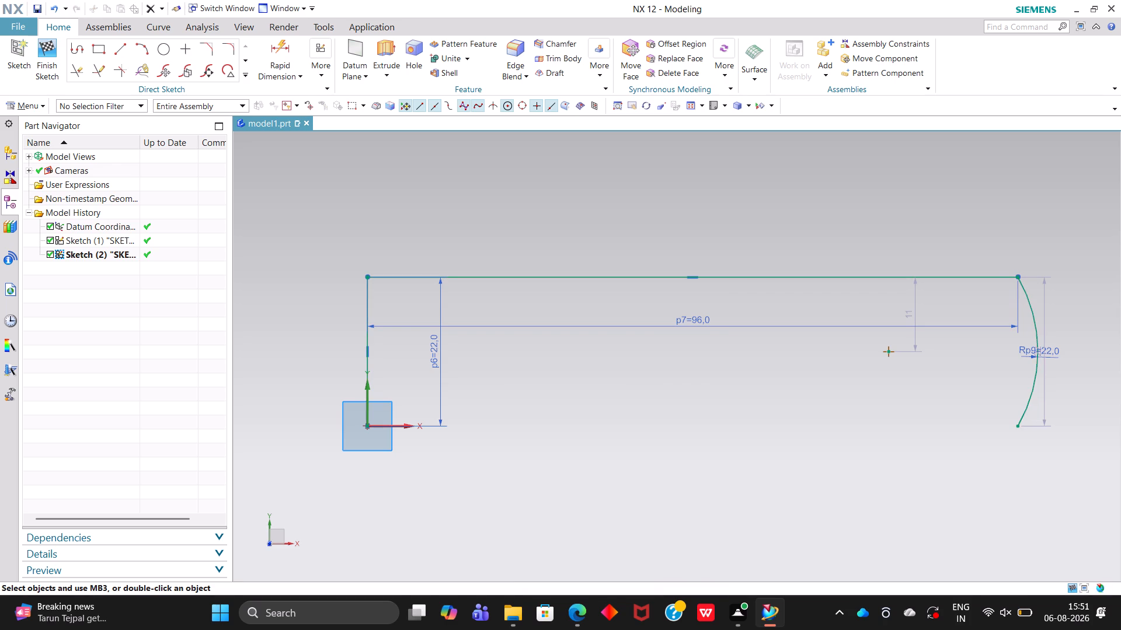
{"action": "left_click", "coordinate": [1029, 393]}
{"action": "left_click", "coordinate": [1032, 393]}
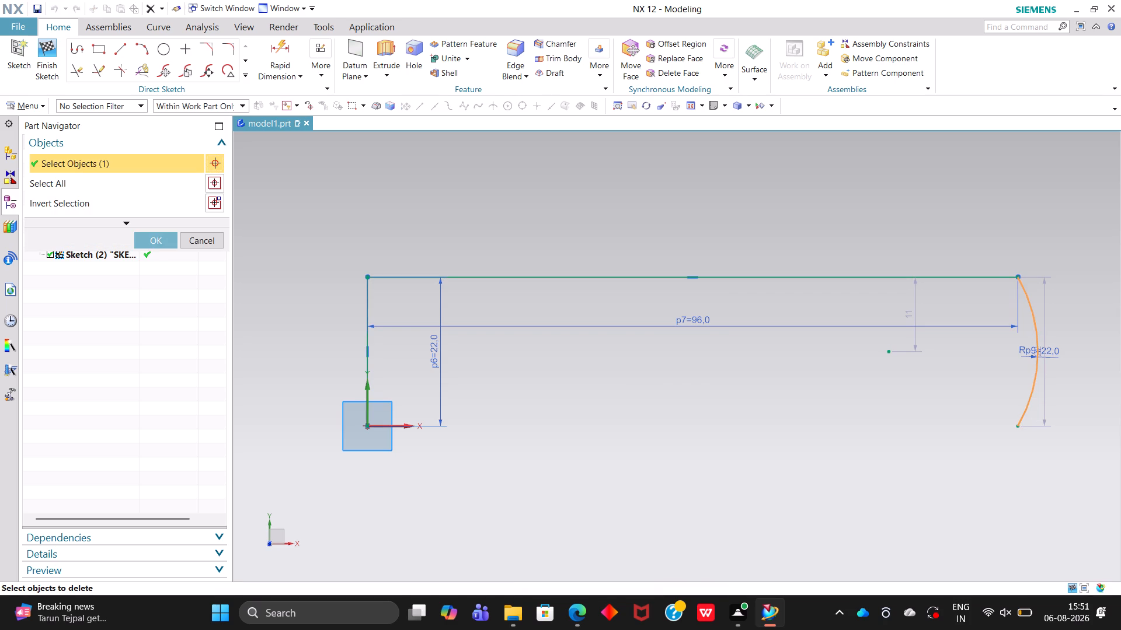
{"action": "key", "text": "Delete"}
{"action": "key", "text": "Delete"}
{"action": "key", "text": "Delete"}
{"action": "key", "text": "Delete"}
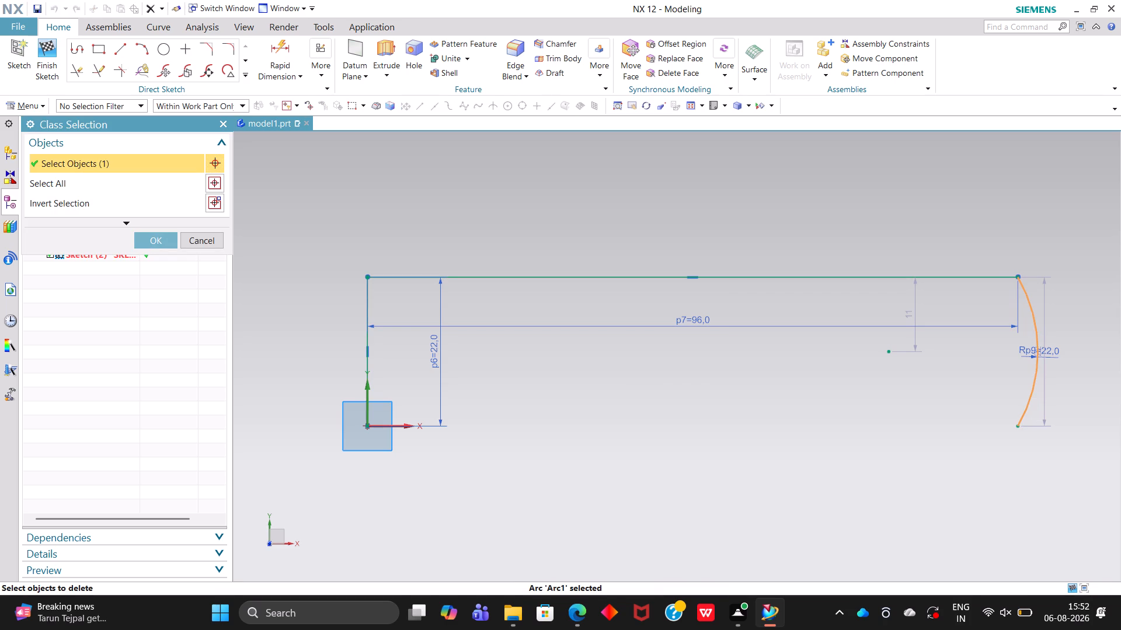
{"action": "left_click", "coordinate": [148, 243]}
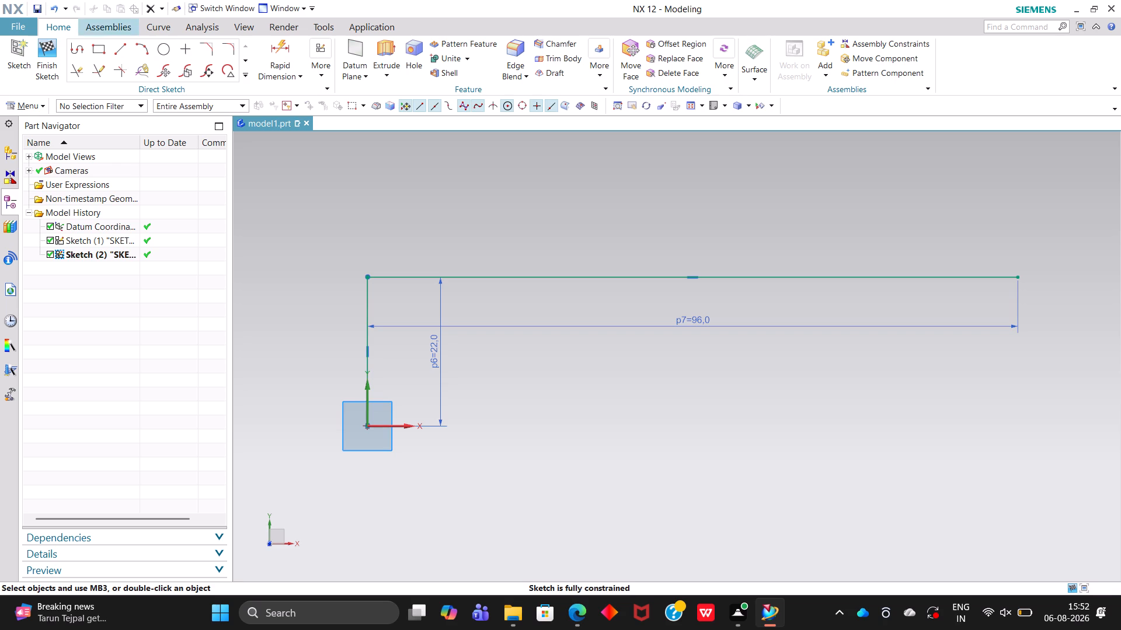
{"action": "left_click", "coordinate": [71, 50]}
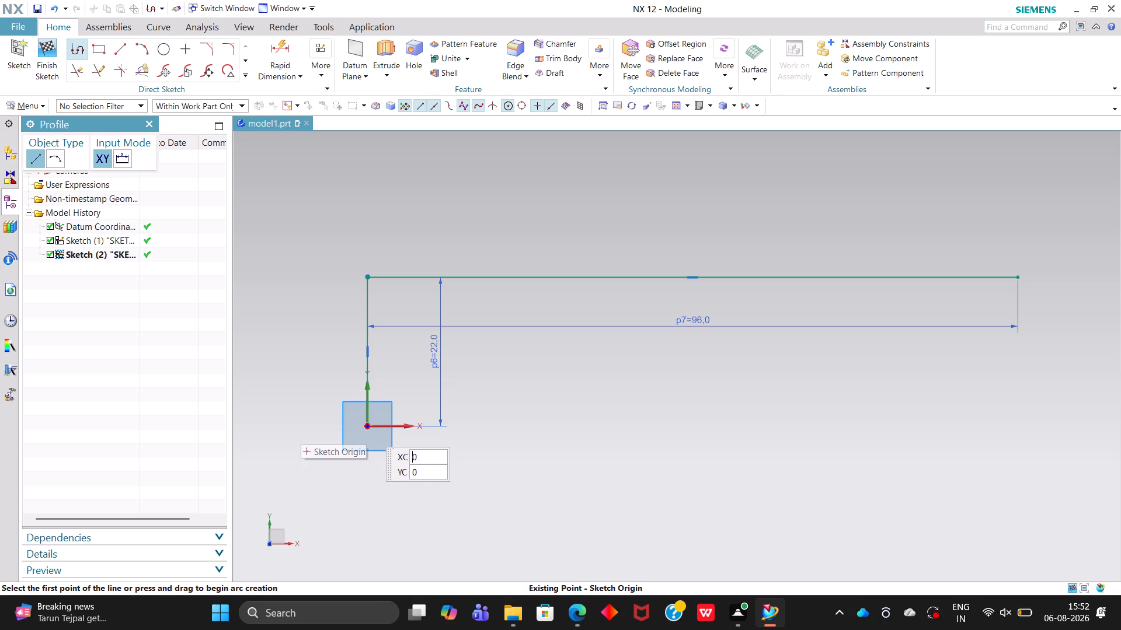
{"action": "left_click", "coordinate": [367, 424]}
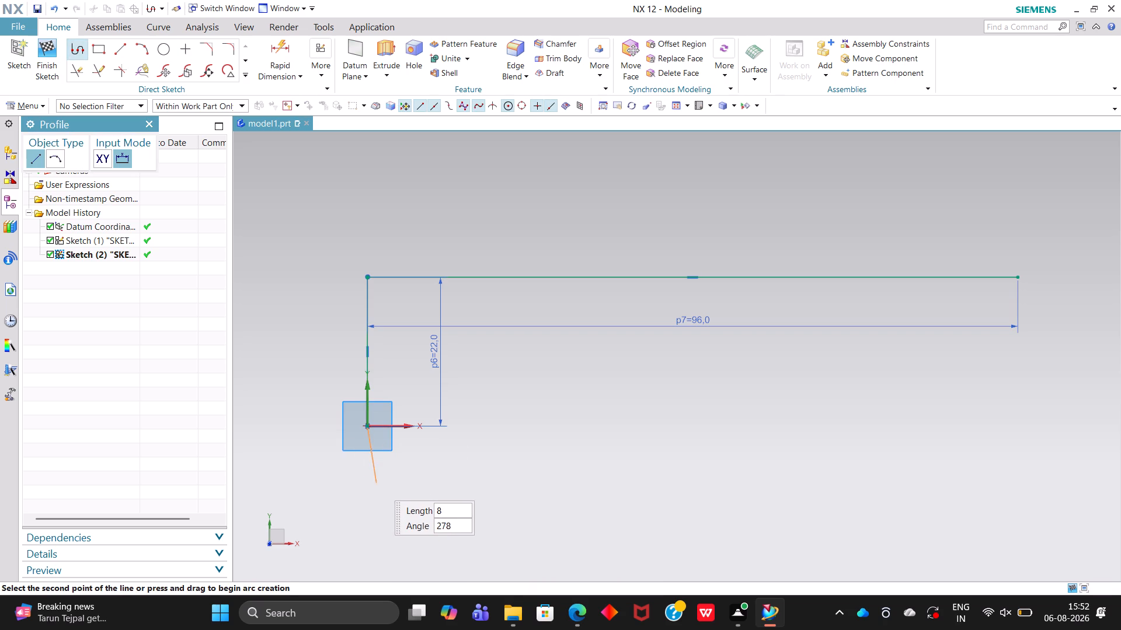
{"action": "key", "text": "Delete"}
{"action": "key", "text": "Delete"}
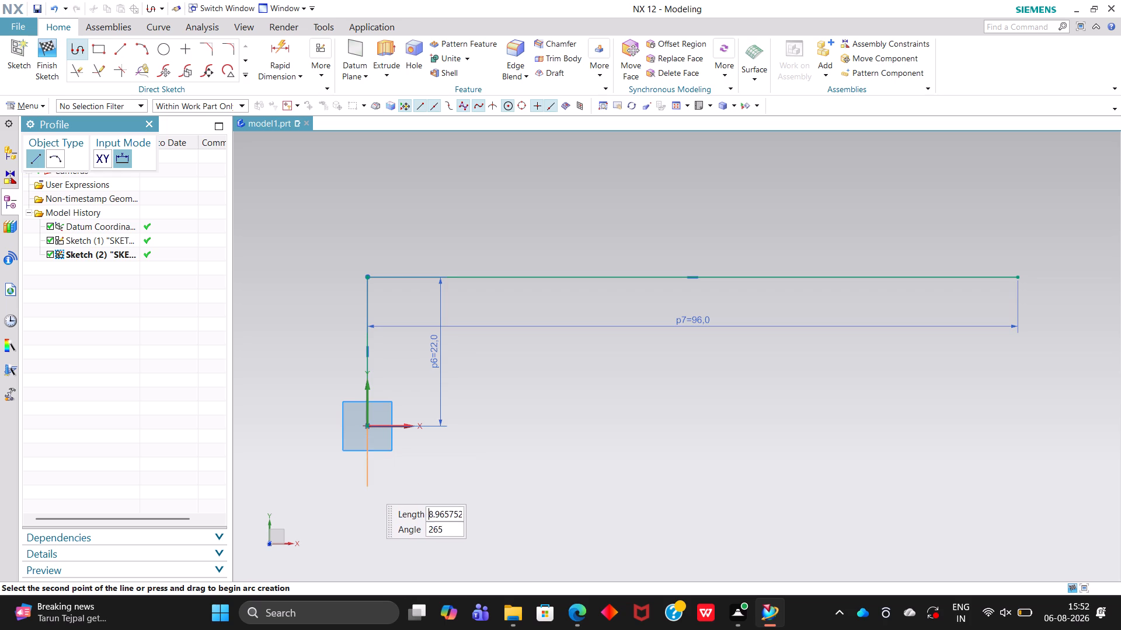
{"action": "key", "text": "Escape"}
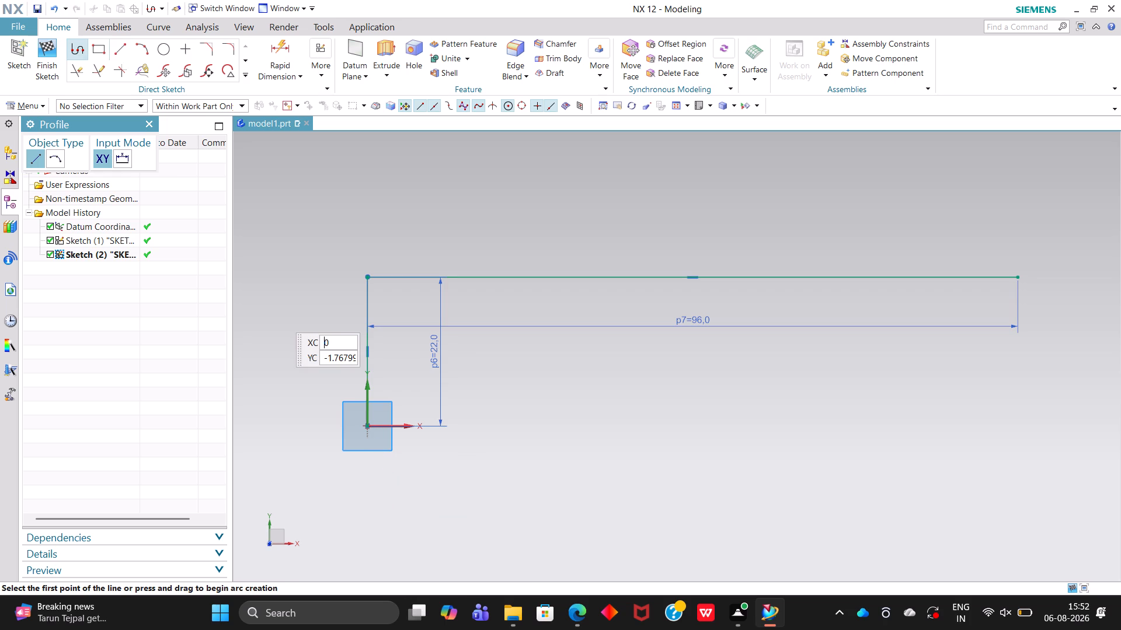
Draw a 22 mm vertical line from the sketch origin straight down at 270° with the Profile tool.
{"action": "left_click", "coordinate": [78, 57]}
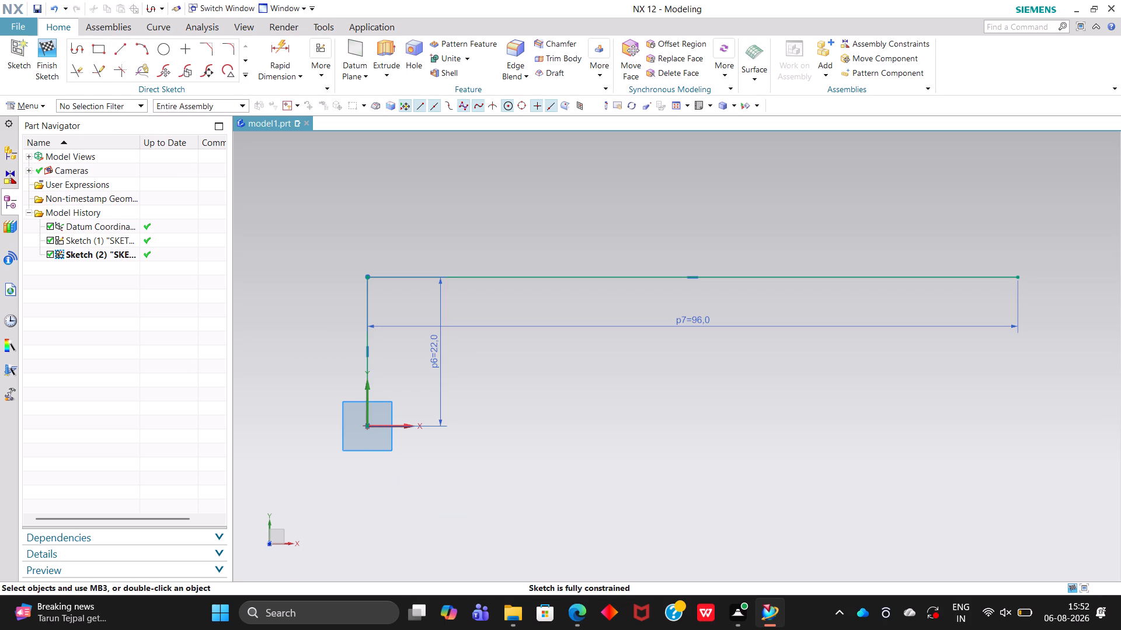
{"action": "left_click", "coordinate": [78, 48]}
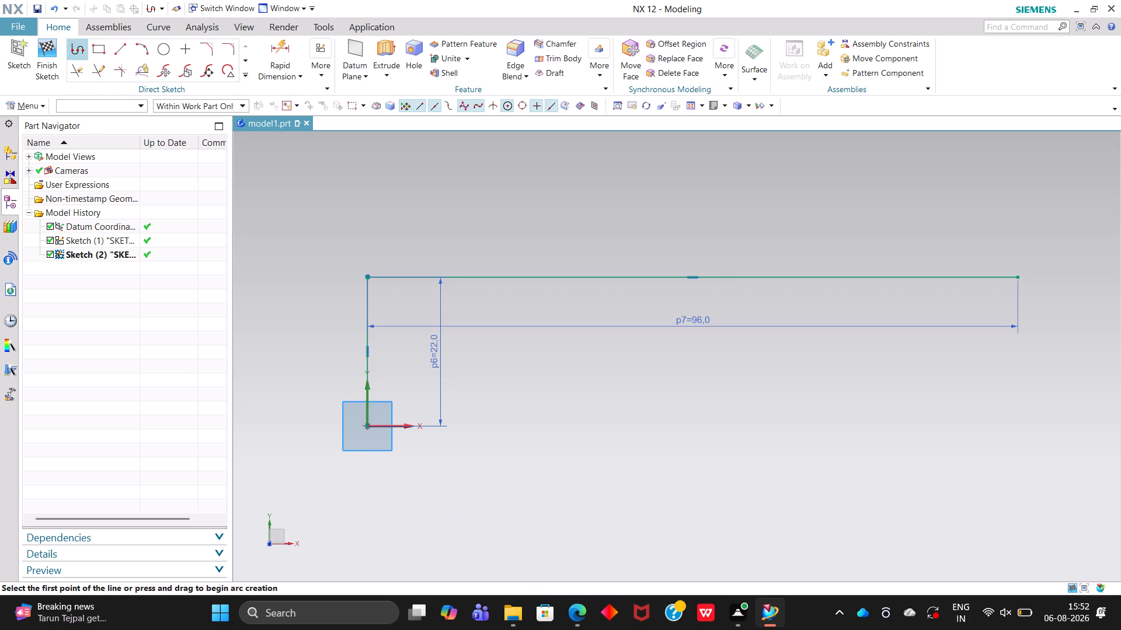
{"action": "left_click", "coordinate": [367, 426]}
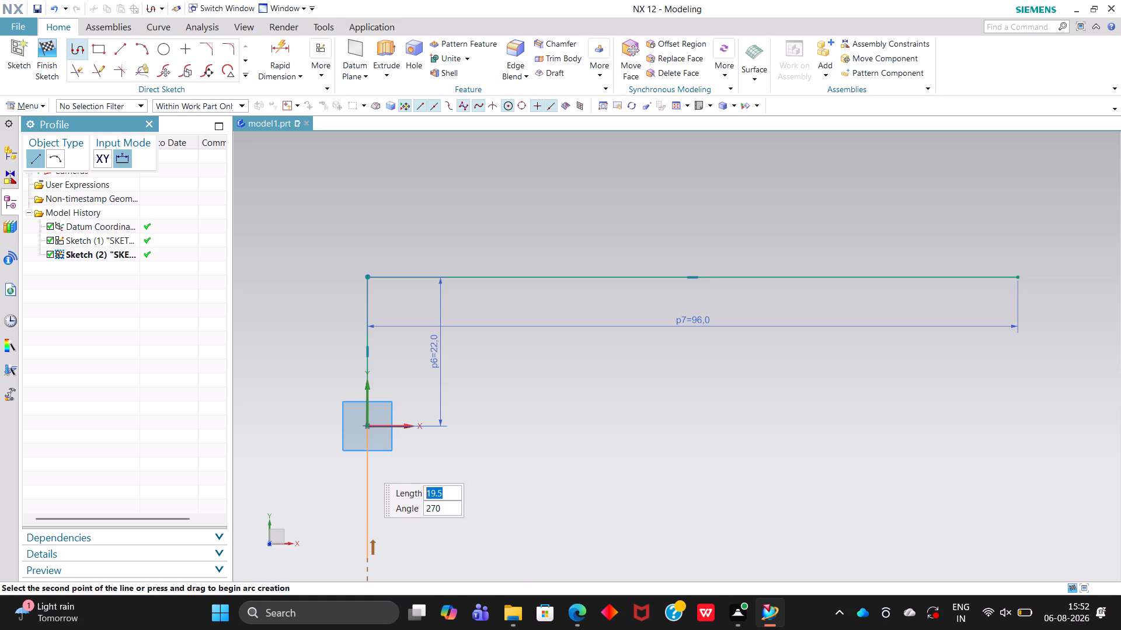
{"action": "type", "text": "22"}
{"action": "key", "text": "Return"}
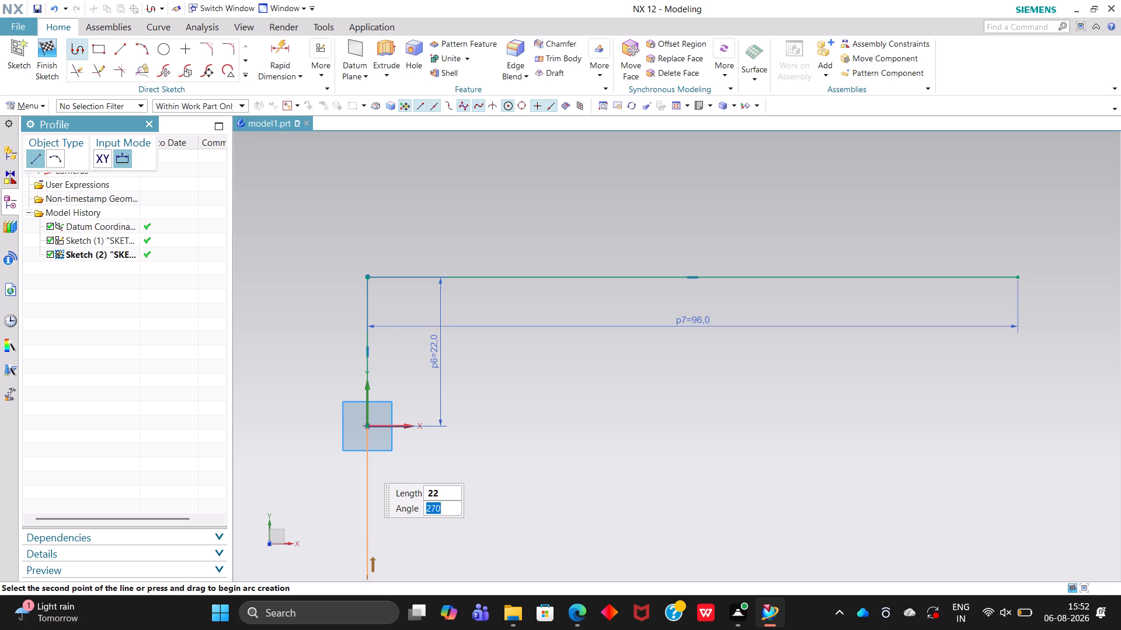
{"action": "scroll", "coordinate": [365, 558], "scroll_direction": "down", "scroll_amount": 1}
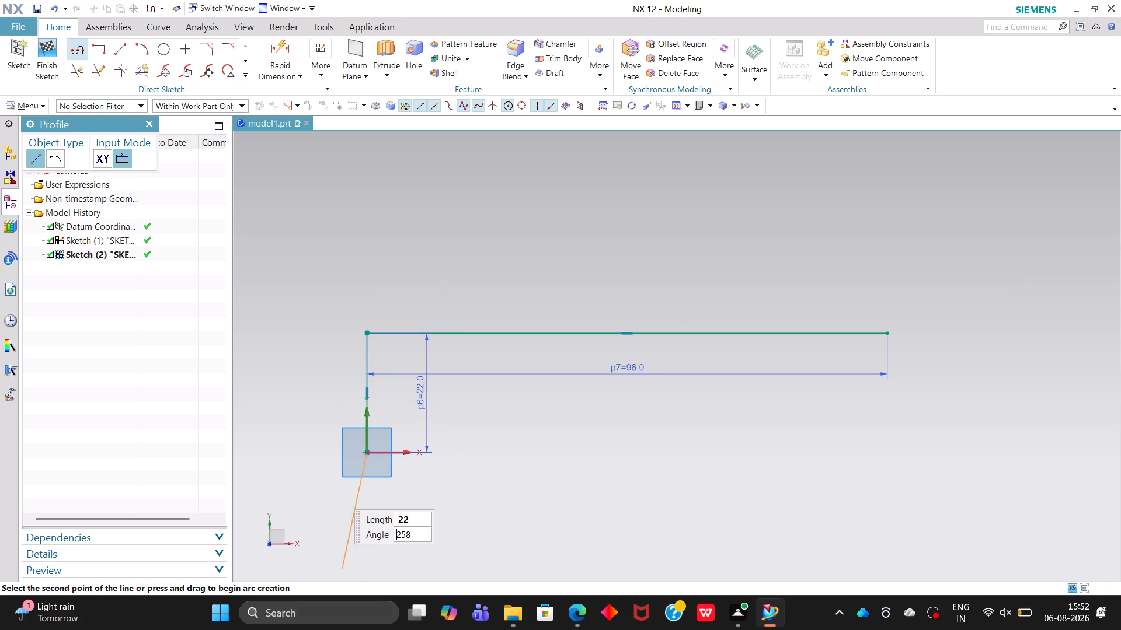
{"action": "scroll", "coordinate": [376, 535], "scroll_direction": "down", "scroll_amount": 1}
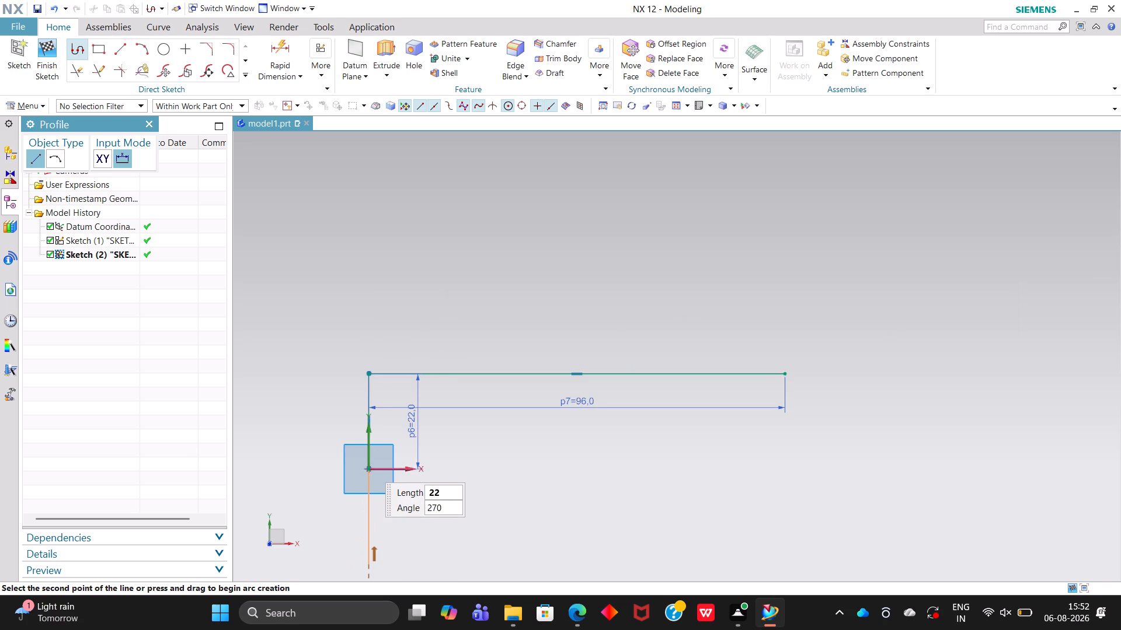
{"action": "middle_click", "coordinate": [366, 557]}
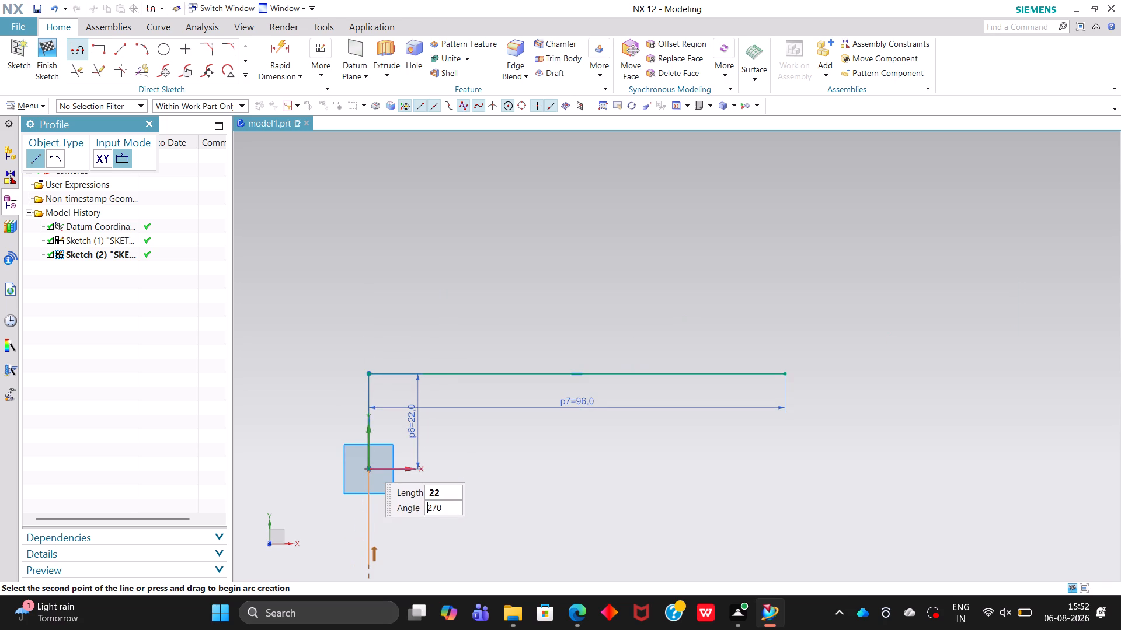
{"action": "left_click", "coordinate": [366, 556]}
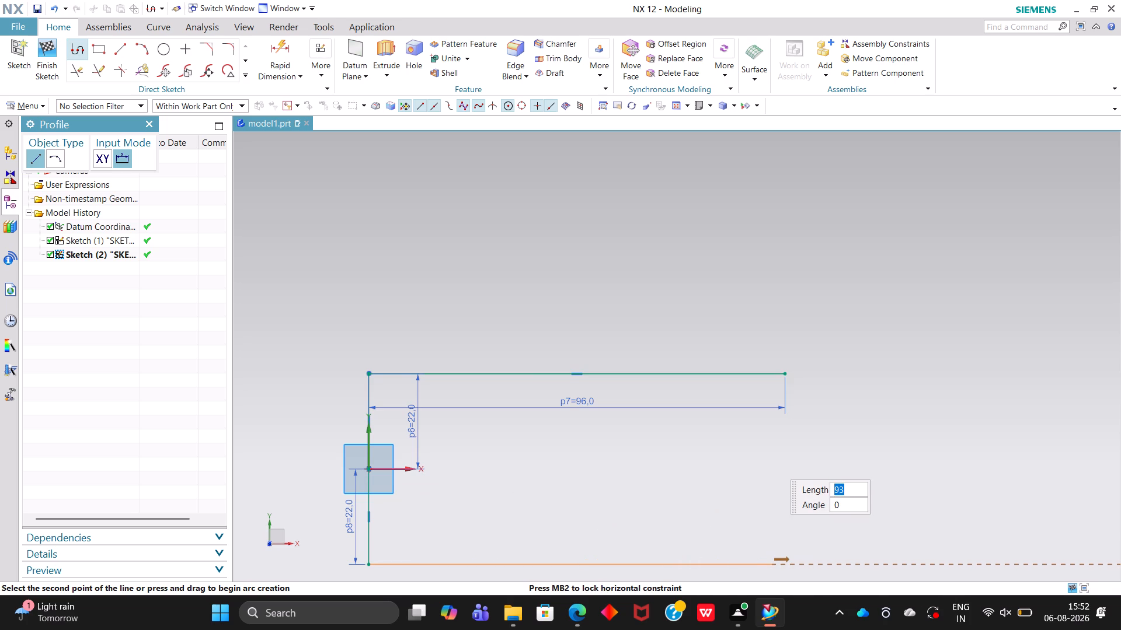
Continue the profile with a 96 mm horizontal line at 0°, parallel to the upper 96 mm line.
{"action": "type", "text": "96"}
{"action": "key", "text": "Return"}
{"action": "left_click", "coordinate": [812, 603]}
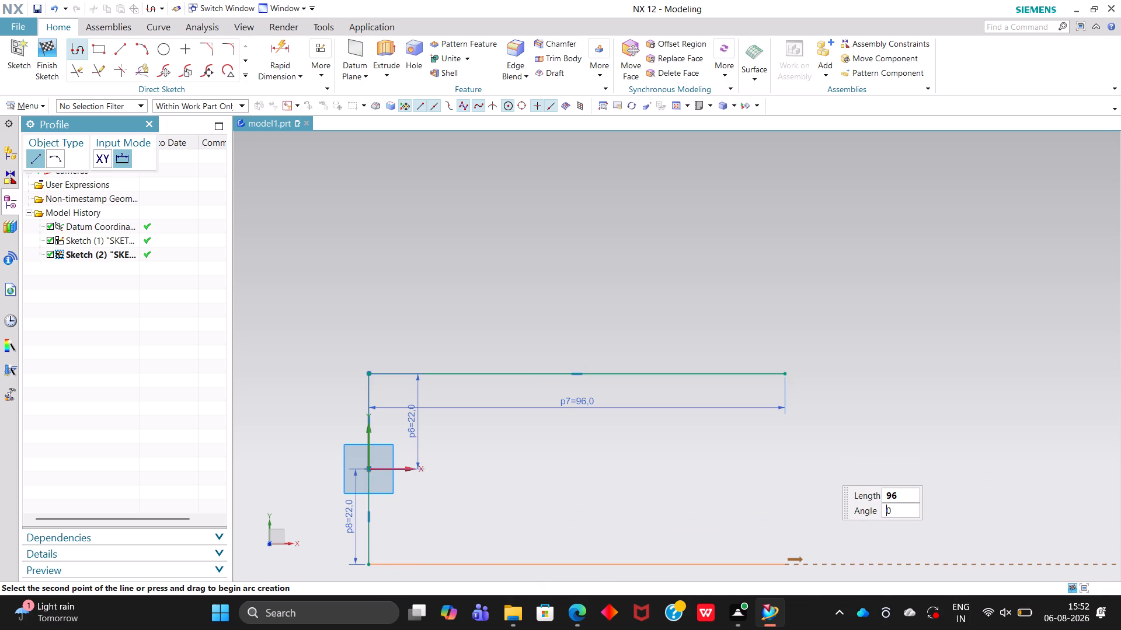
{"action": "left_click", "coordinate": [815, 568]}
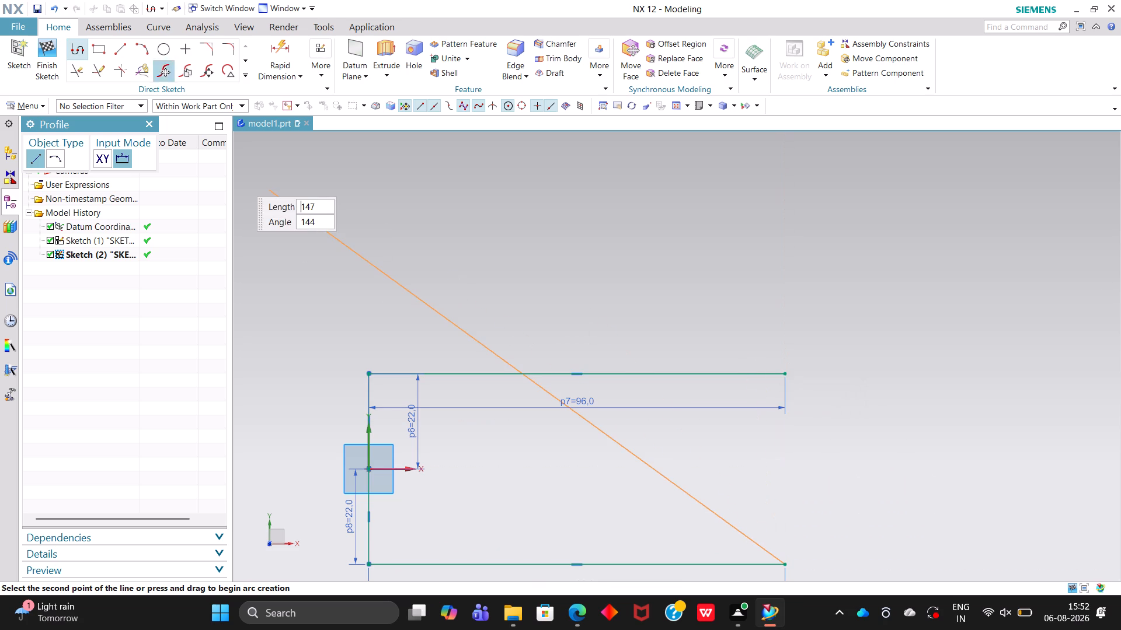
Close the profile's open end with a 22 mm radius three-point arc joining the free endpoints of both 96 mm lines, bulging outward.
{"action": "left_click", "coordinate": [143, 51]}
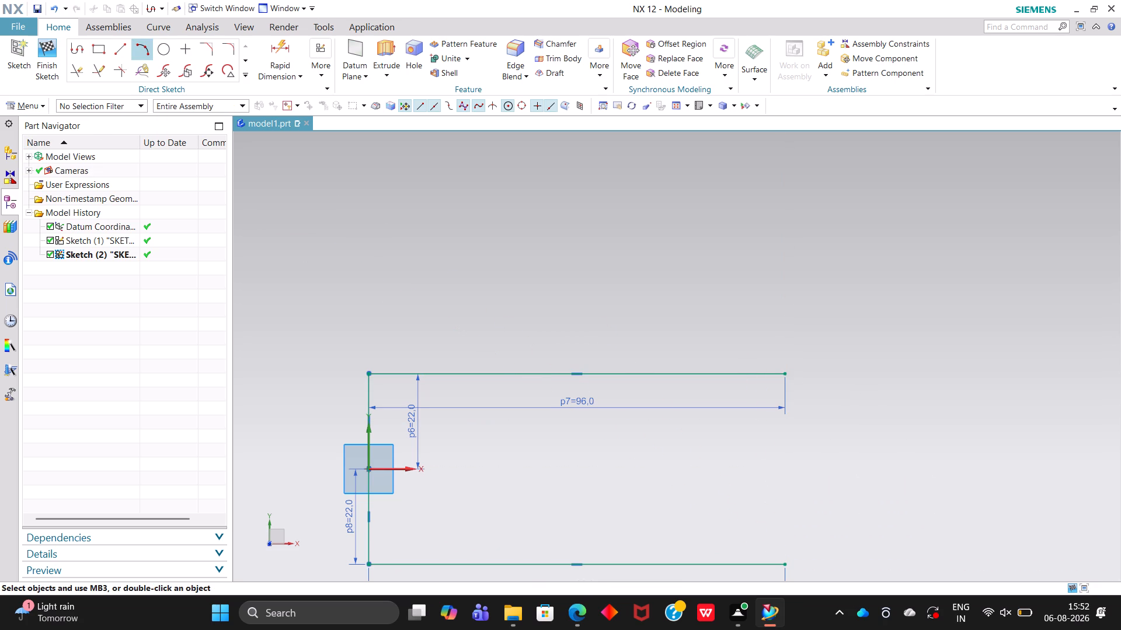
{"action": "left_click", "coordinate": [785, 374]}
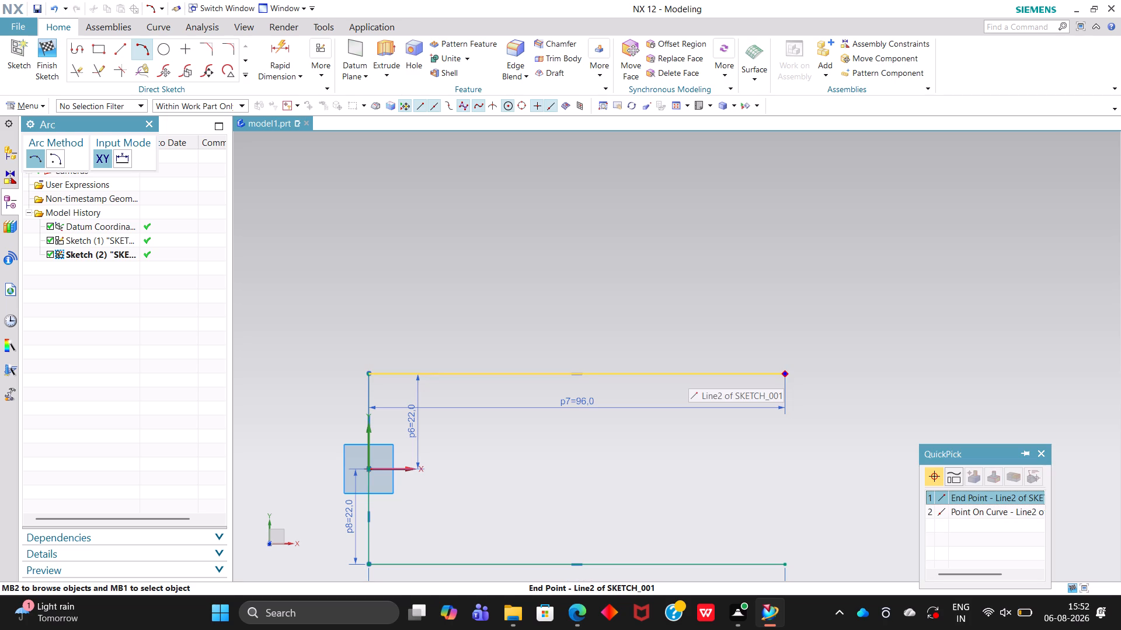
{"action": "key", "text": "Escape"}
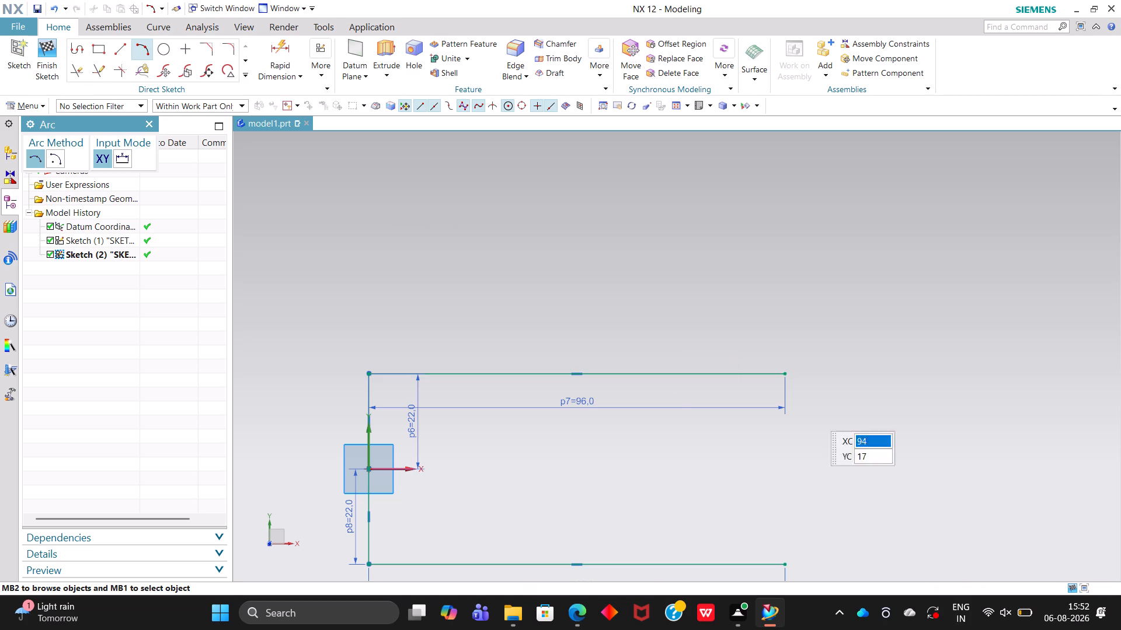
{"action": "left_click", "coordinate": [786, 374]}
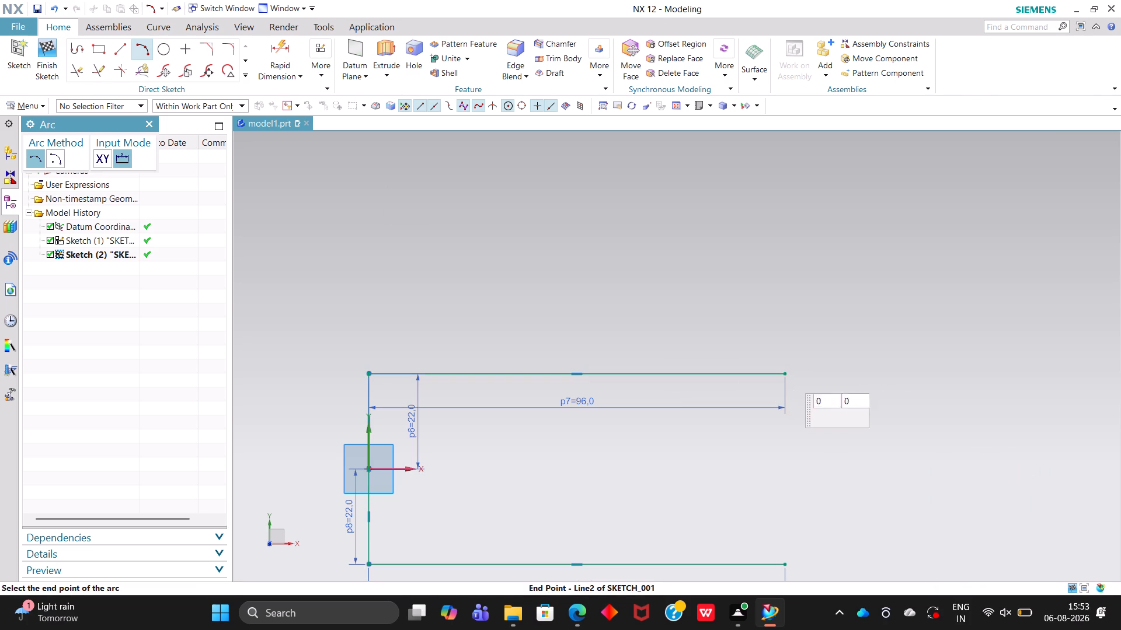
{"action": "left_click", "coordinate": [789, 564]}
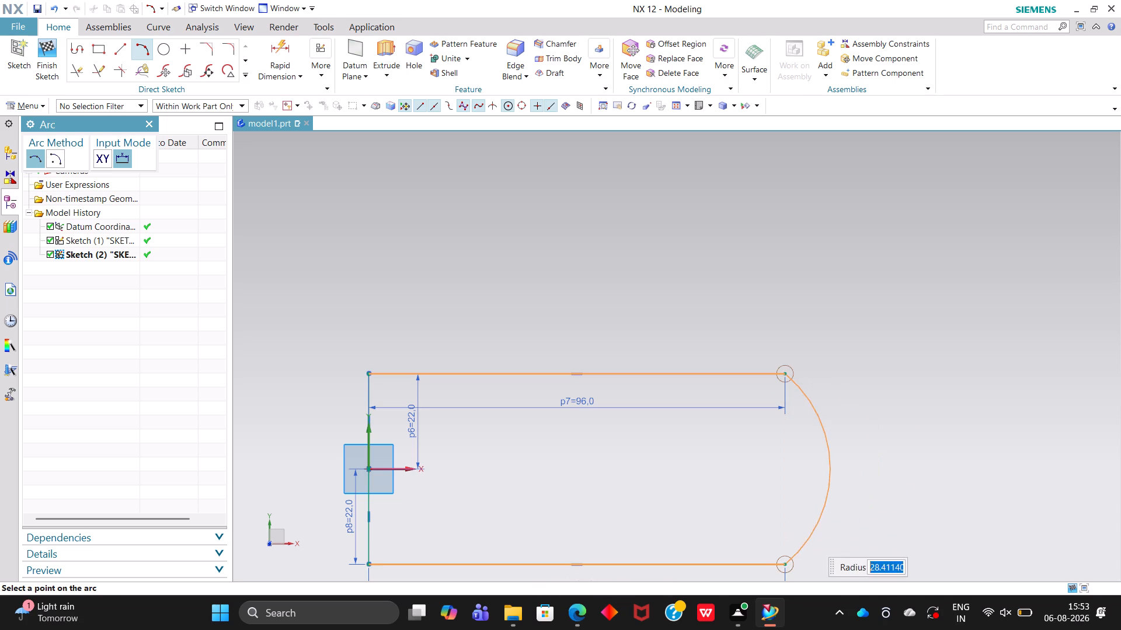
{"action": "type", "text": "22"}
{"action": "key", "text": "Return"}
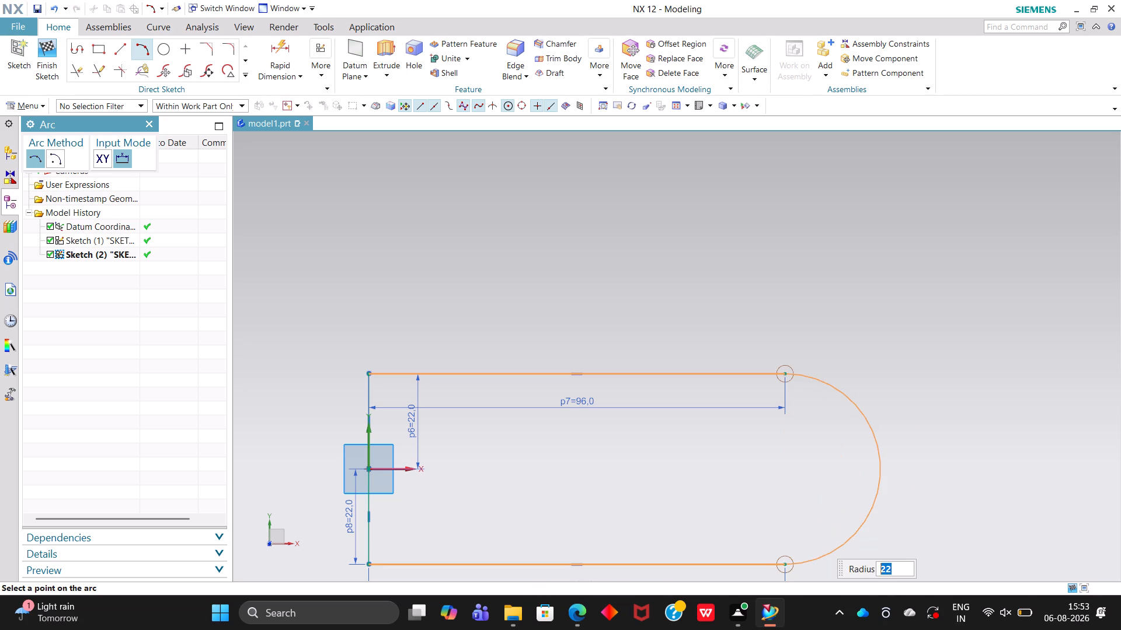
{"action": "left_click", "coordinate": [1026, 439]}
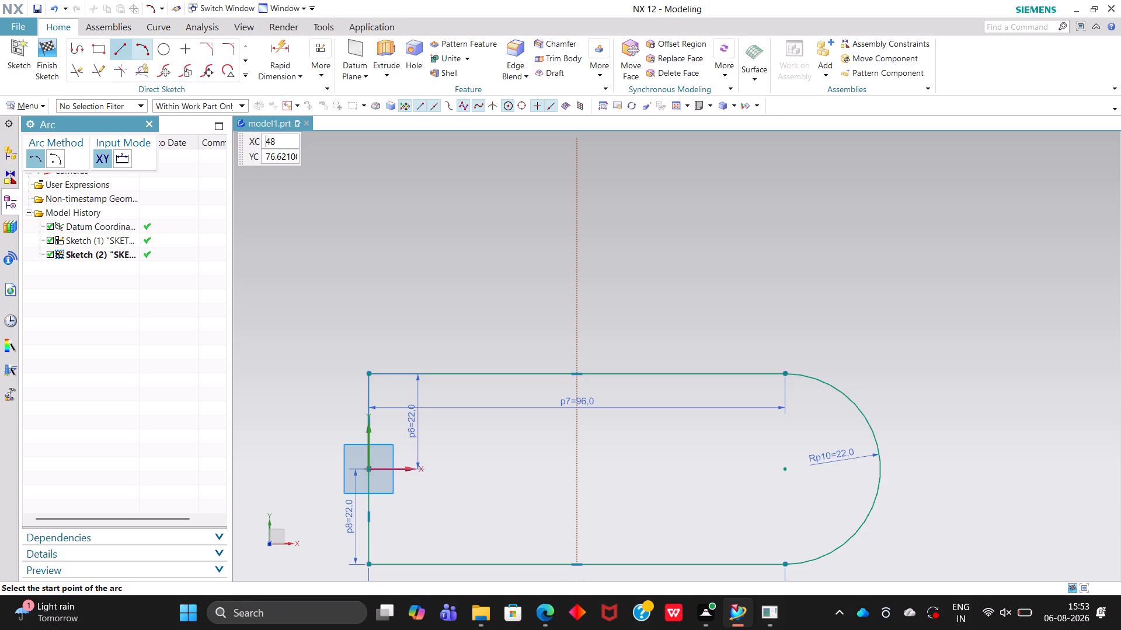
Start the Extrude command for the closed round-ended profile.
{"action": "left_click", "coordinate": [392, 64]}
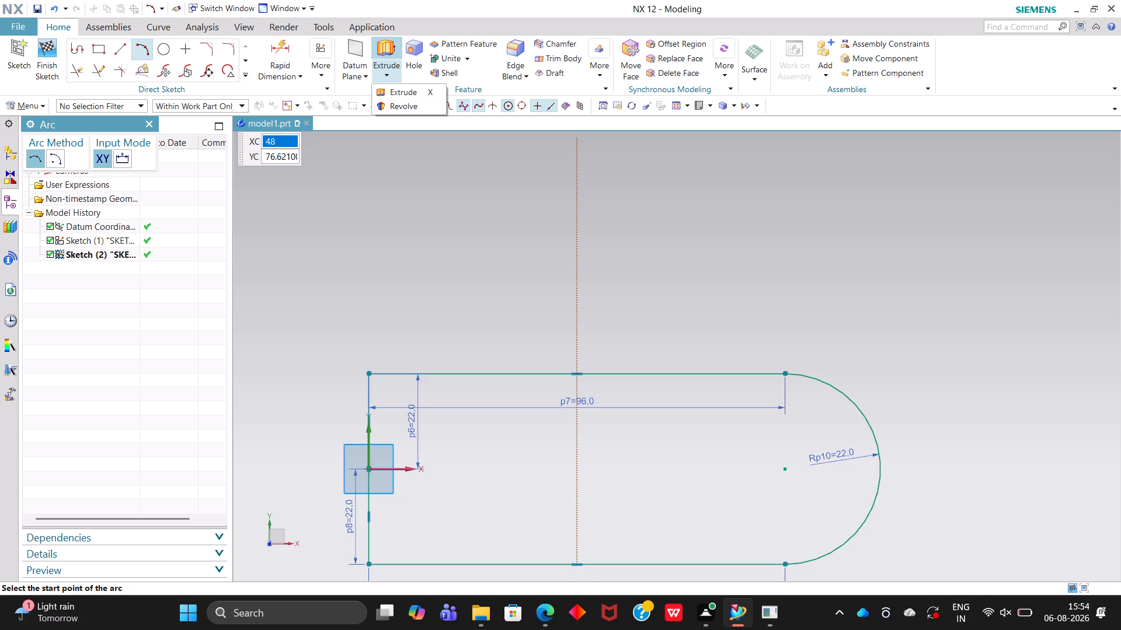
{"action": "left_click", "coordinate": [398, 94]}
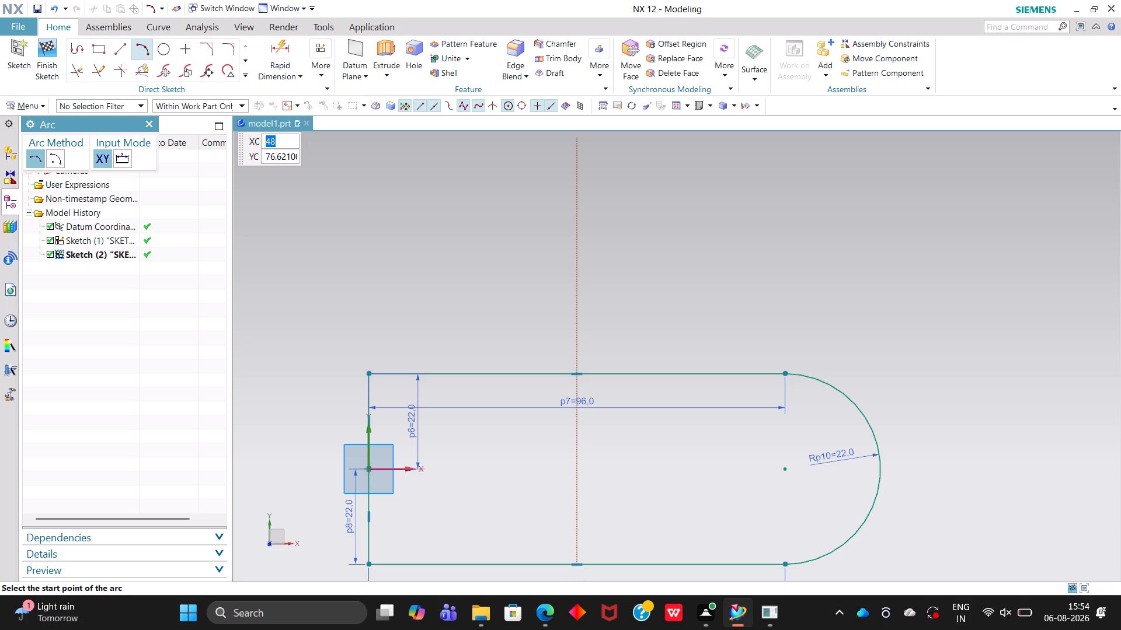
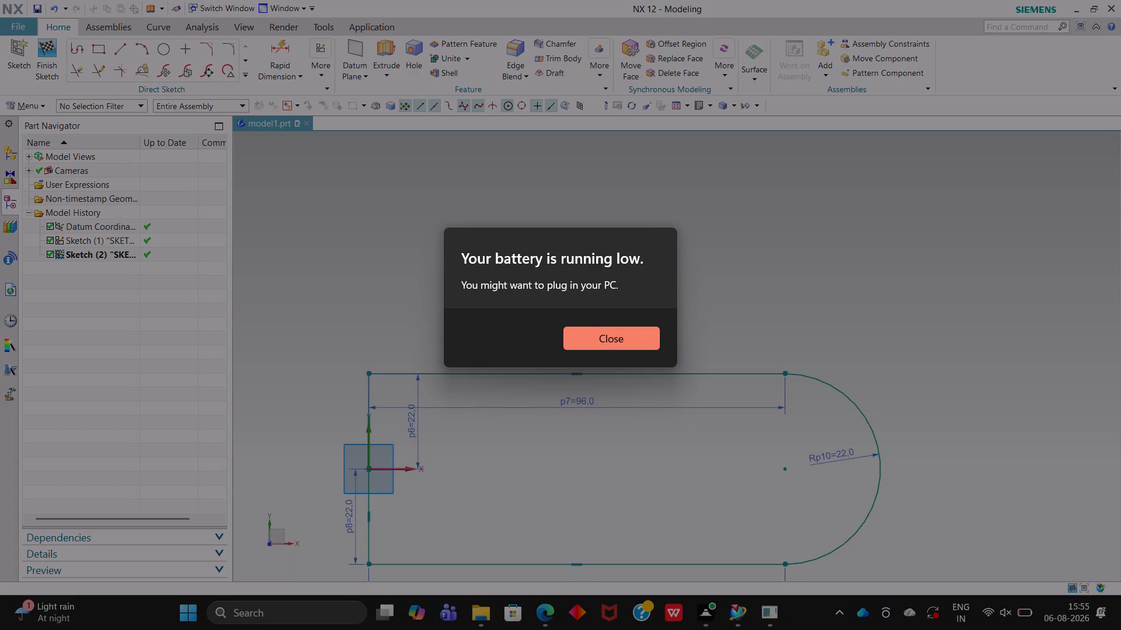
Extrude the closed round-ended profile to an end distance of 16 mm.
{"action": "left_click", "coordinate": [1097, 614]}
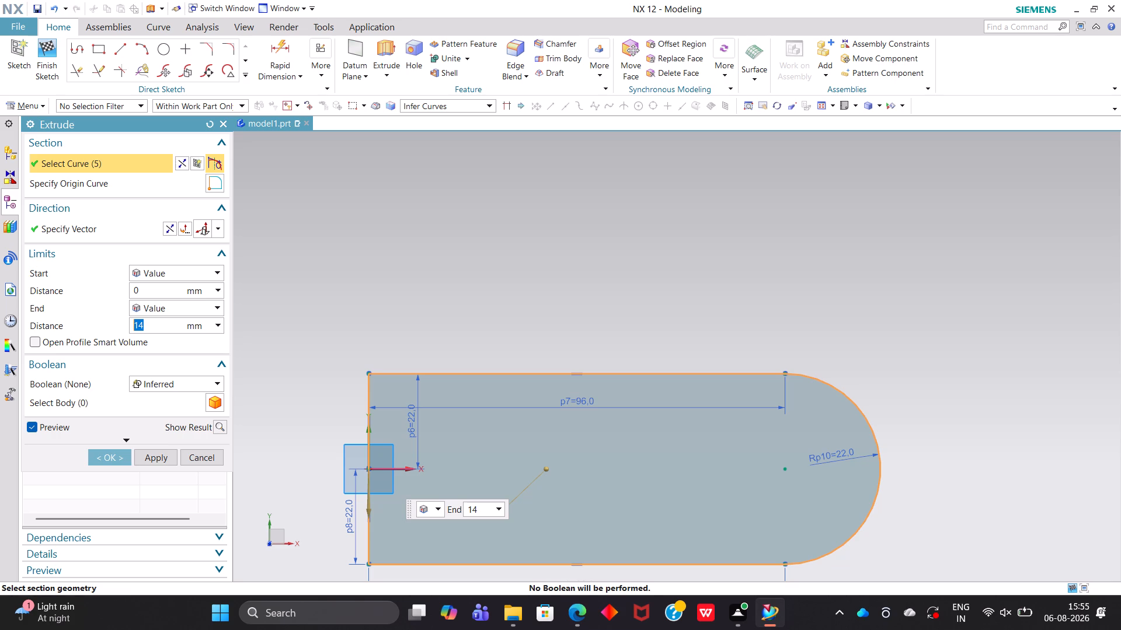
{"action": "key", "text": "1"}
{"action": "key", "text": "6"}
{"action": "key", "text": "Return"}
{"action": "left_click", "coordinate": [102, 454]}
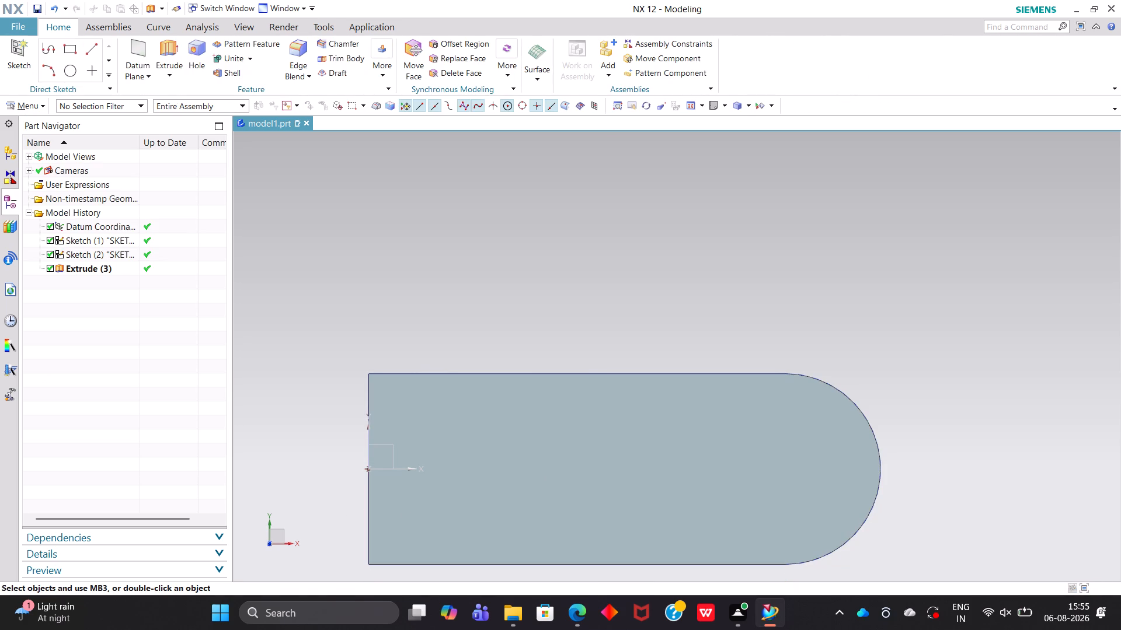
Create an inferred datum plane coincident with the extruded plate's upper flat face, at 0 mm offset.
{"action": "middle_click_drag", "start_coordinate": [650, 298], "coordinate": [658, 226]}
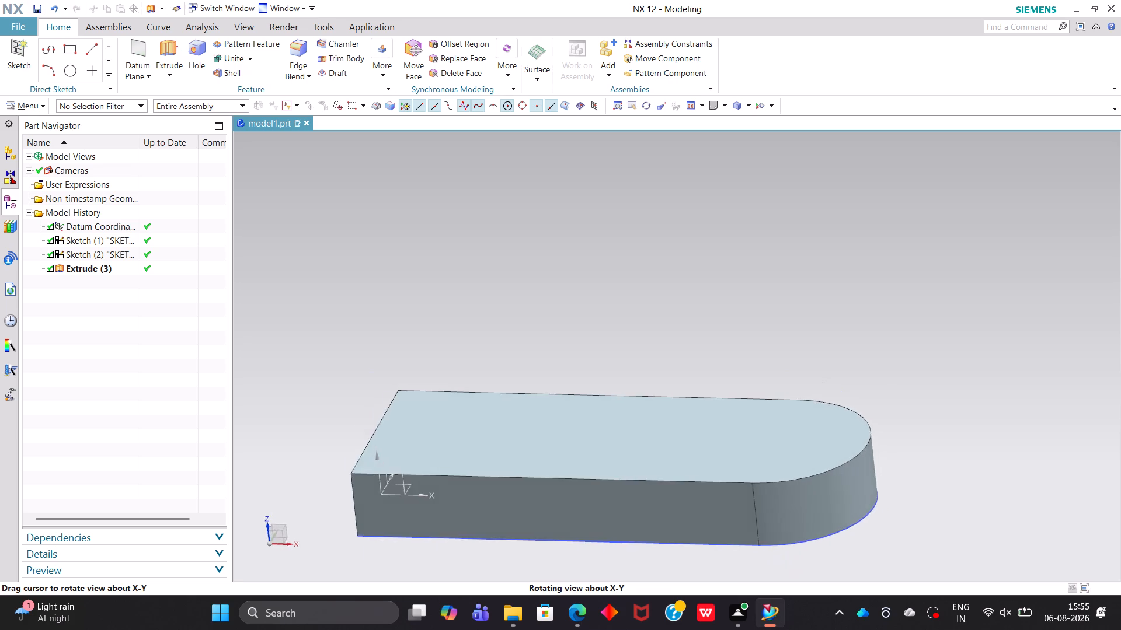
{"action": "middle_click_drag", "start_coordinate": [658, 226], "coordinate": [671, 226]}
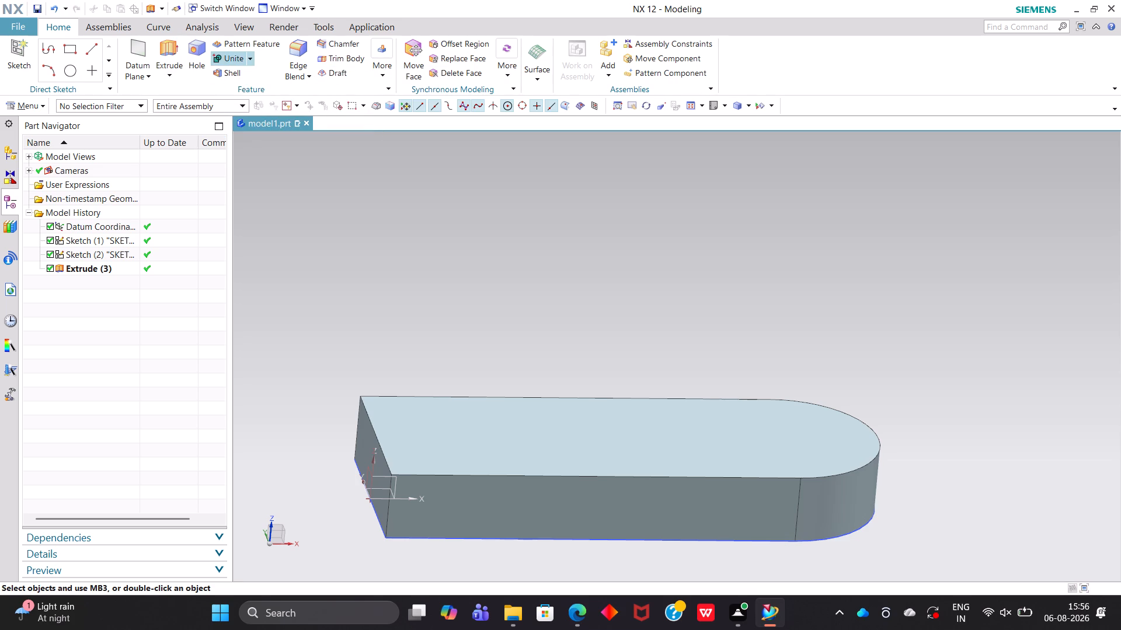
{"action": "middle_click_drag", "start_coordinate": [522, 334], "coordinate": [539, 238]}
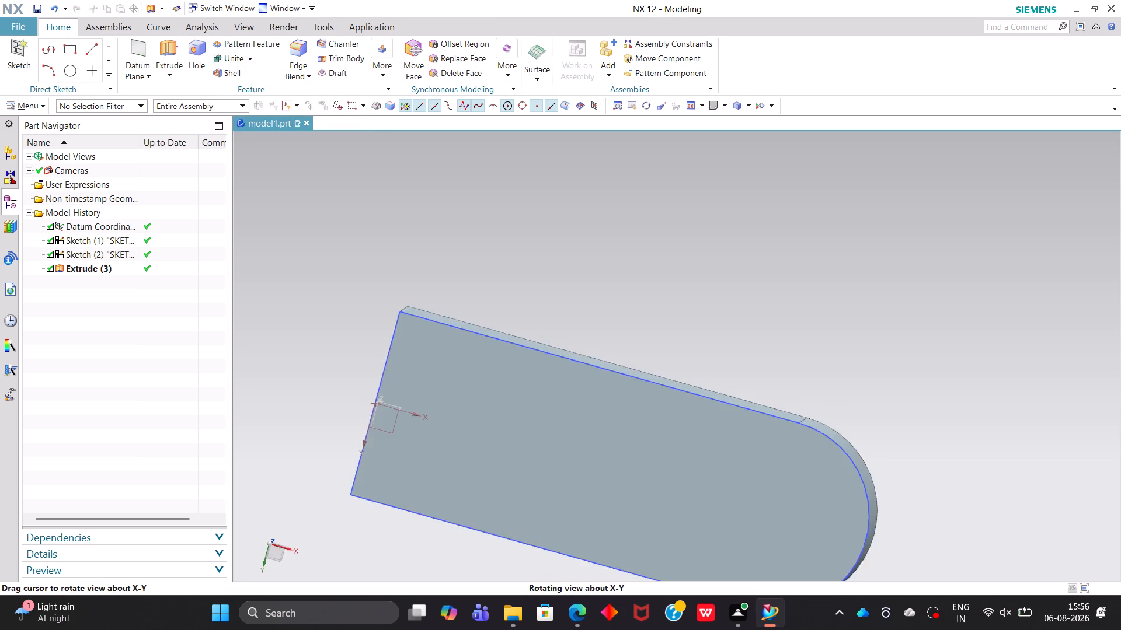
{"action": "middle_click_drag", "start_coordinate": [539, 238], "coordinate": [535, 318]}
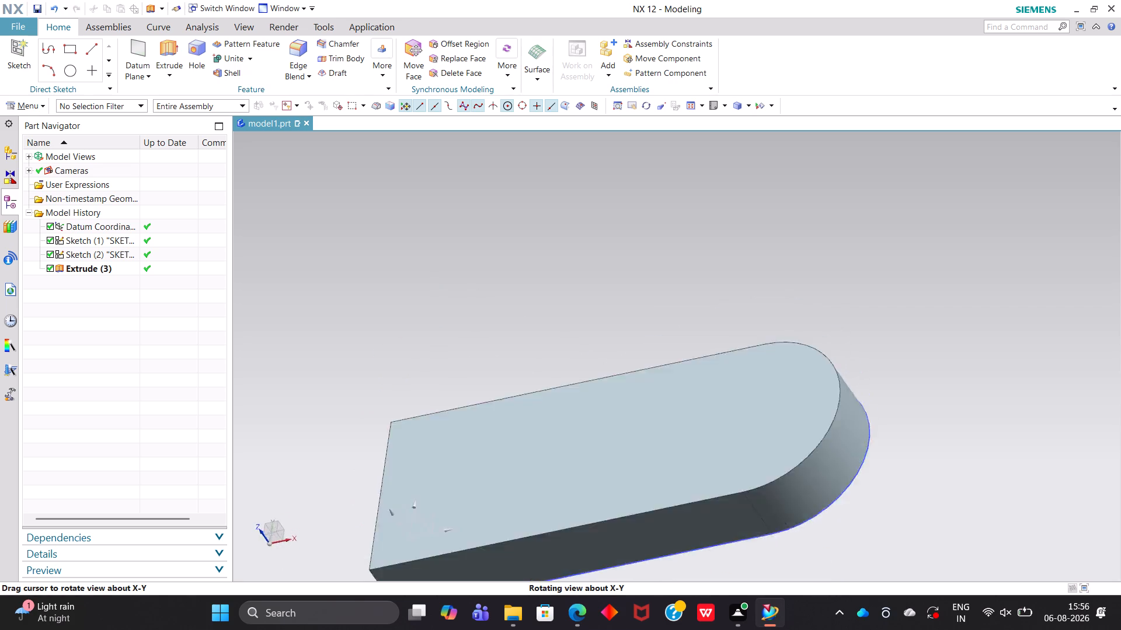
{"action": "middle_click_drag", "start_coordinate": [535, 318], "coordinate": [560, 277]}
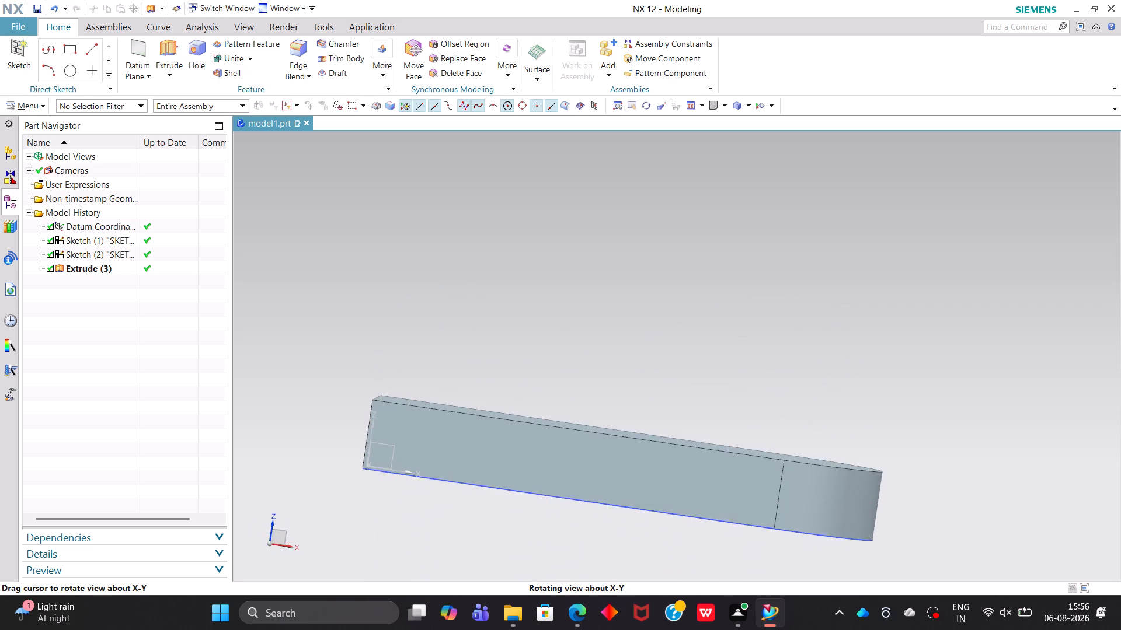
{"action": "middle_click_drag", "start_coordinate": [560, 277], "coordinate": [556, 226]}
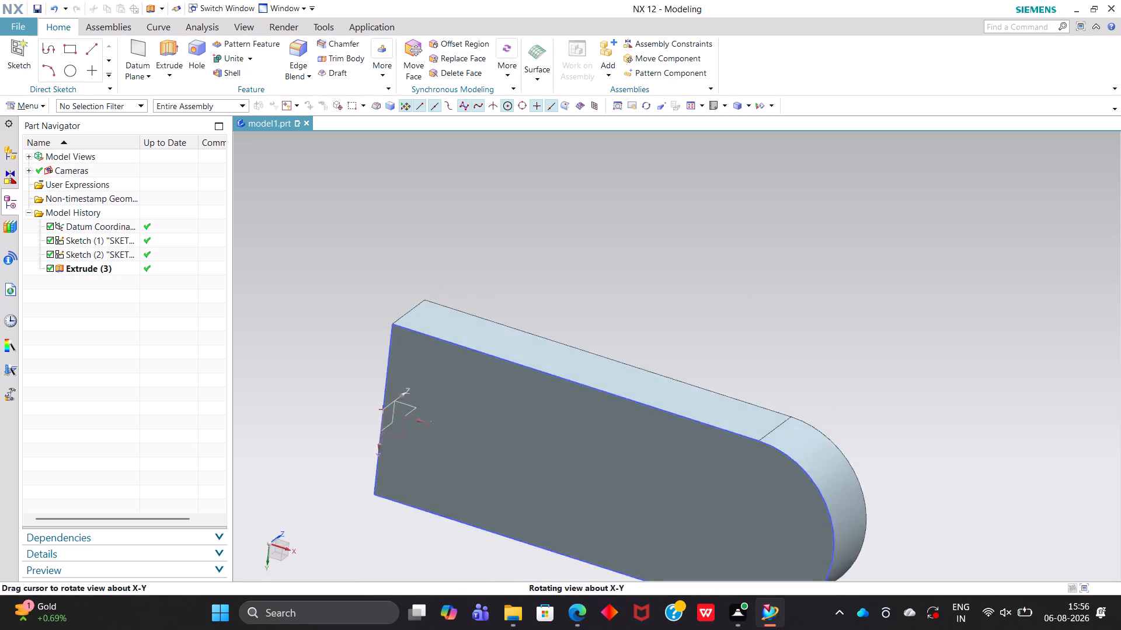
{"action": "middle_click_drag", "start_coordinate": [556, 226], "coordinate": [457, 150]}
{"action": "left_click", "coordinate": [140, 52]}
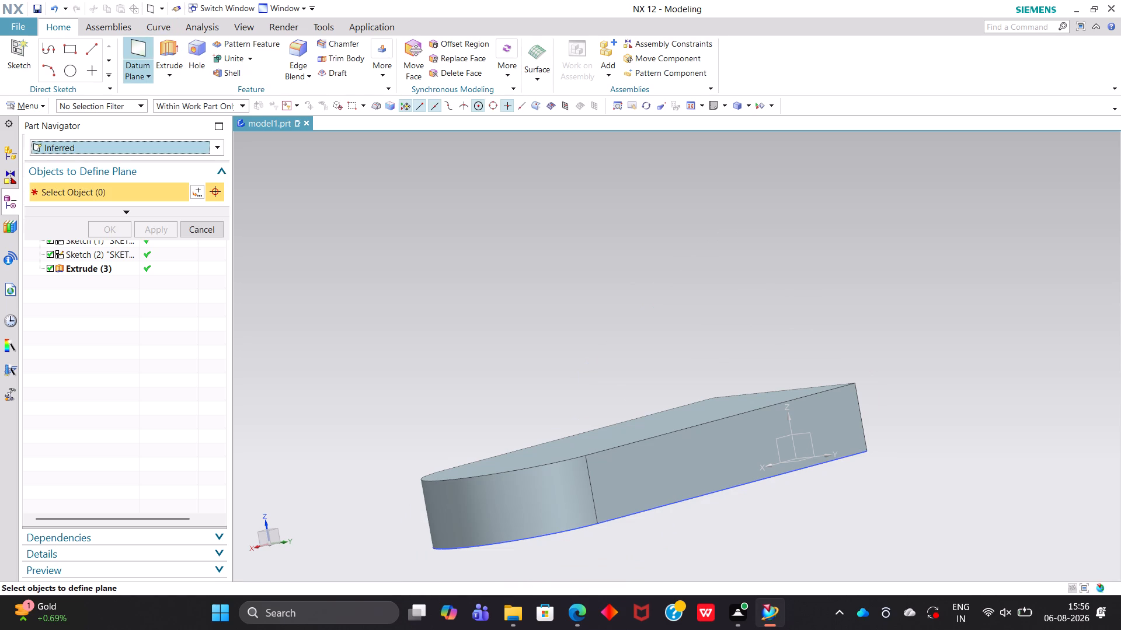
{"action": "left_click", "coordinate": [695, 418]}
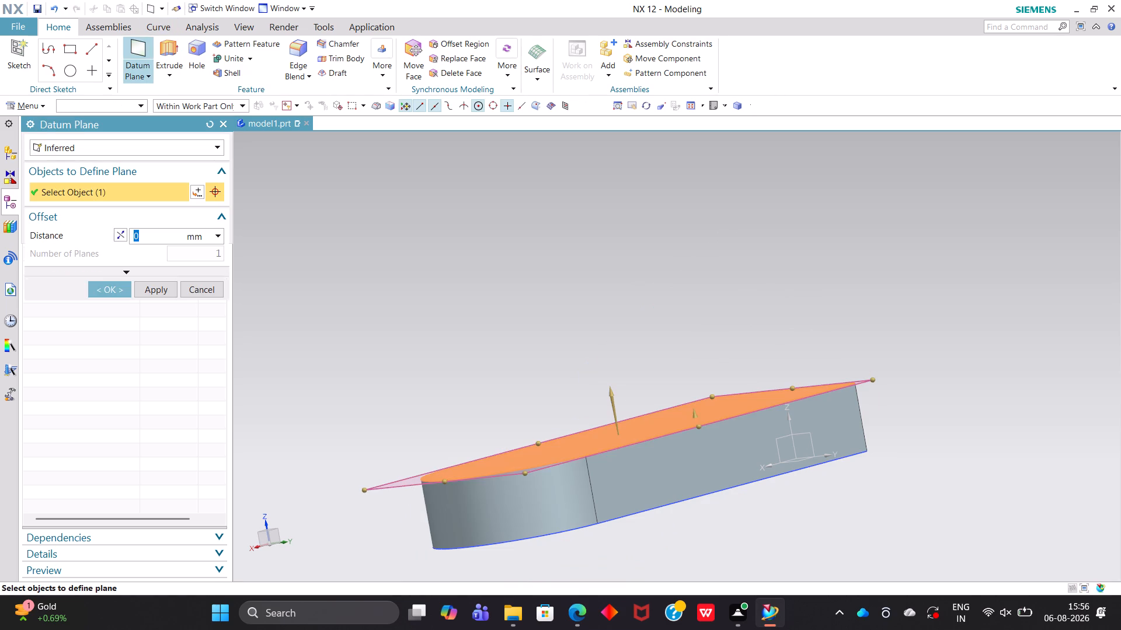
{"action": "left_click", "coordinate": [45, 54]}
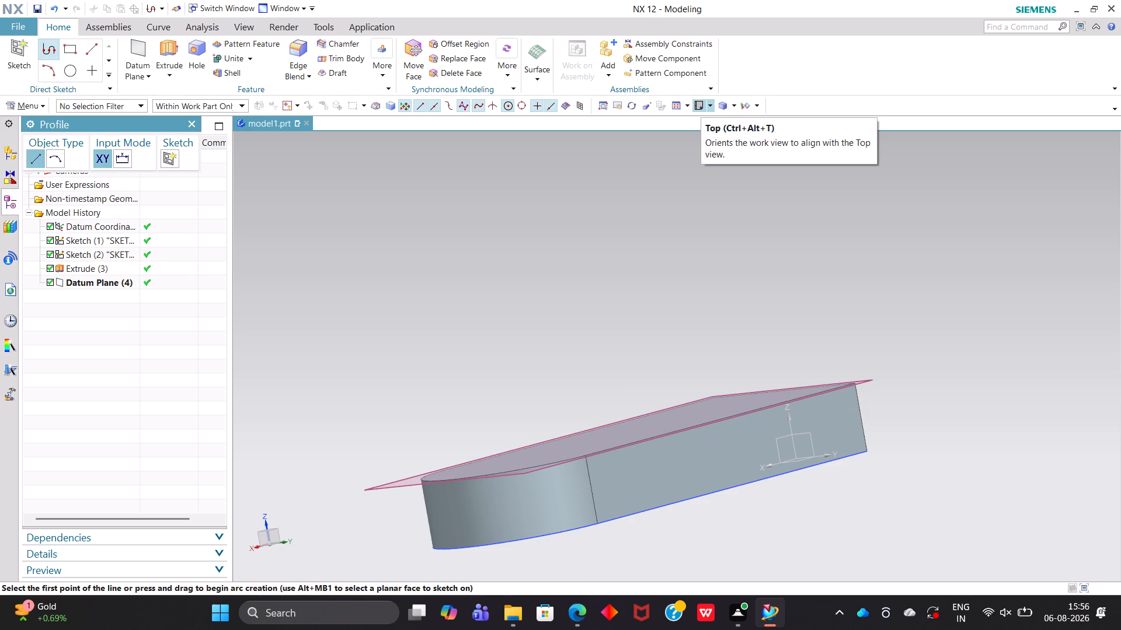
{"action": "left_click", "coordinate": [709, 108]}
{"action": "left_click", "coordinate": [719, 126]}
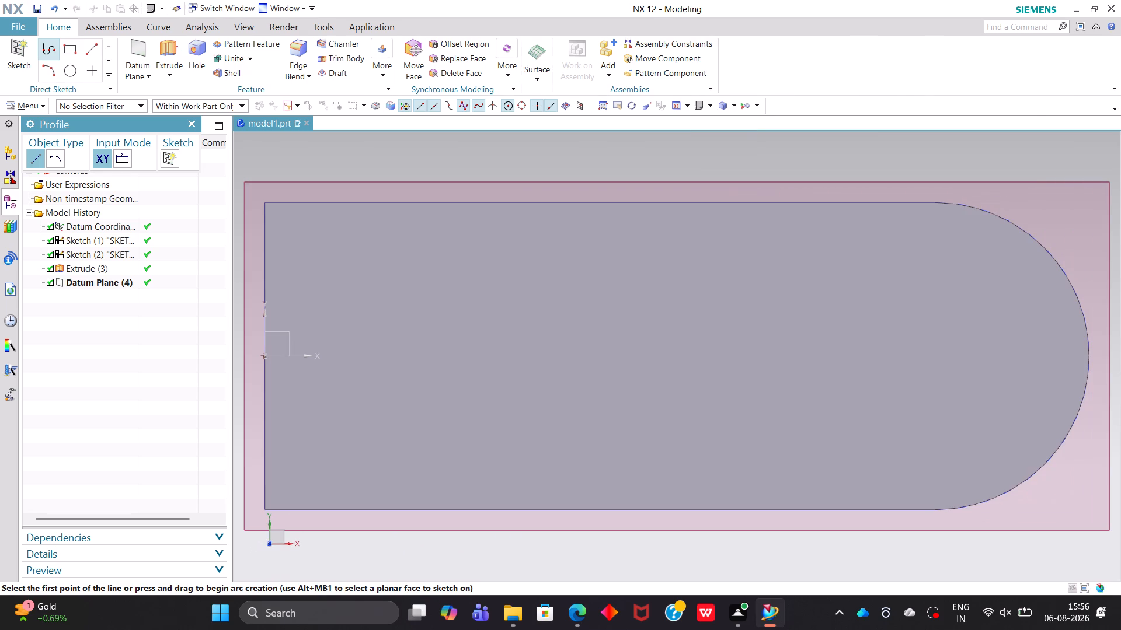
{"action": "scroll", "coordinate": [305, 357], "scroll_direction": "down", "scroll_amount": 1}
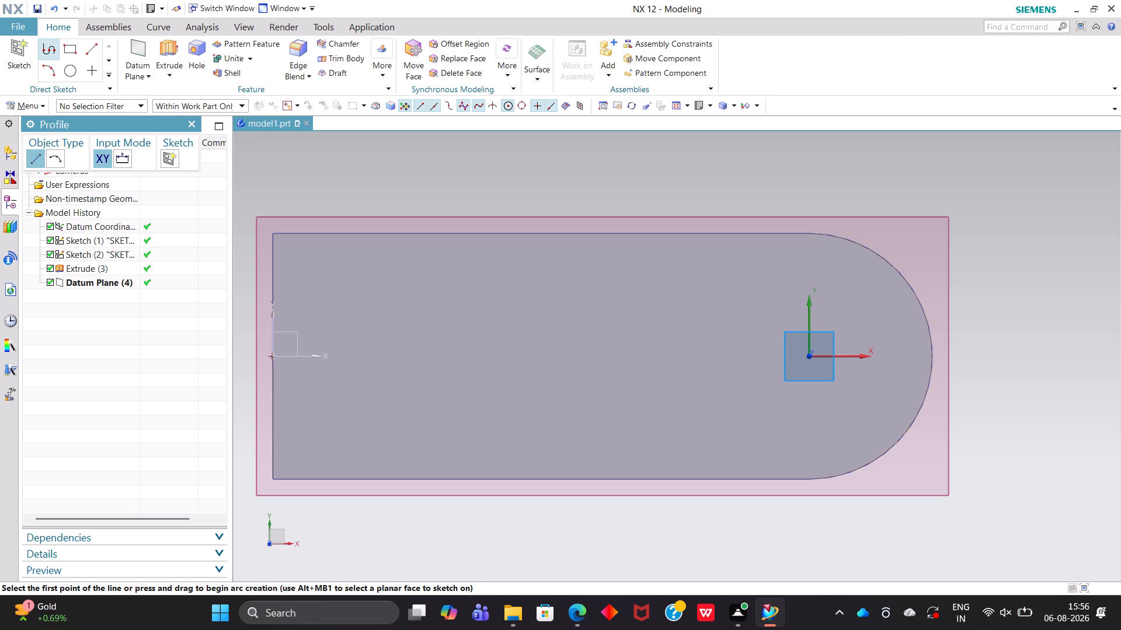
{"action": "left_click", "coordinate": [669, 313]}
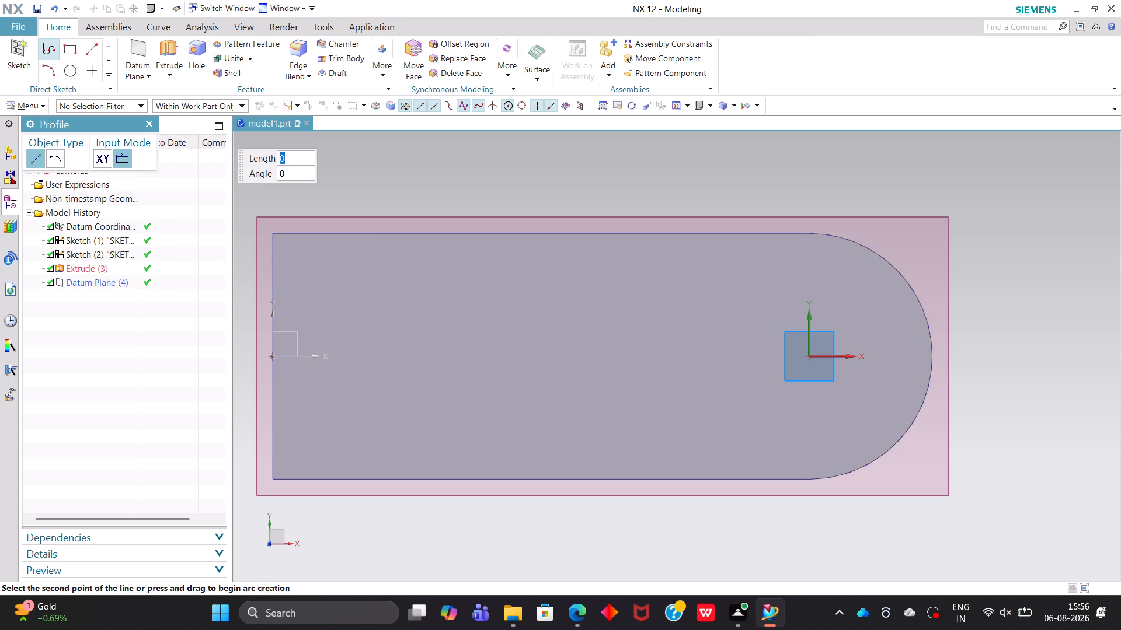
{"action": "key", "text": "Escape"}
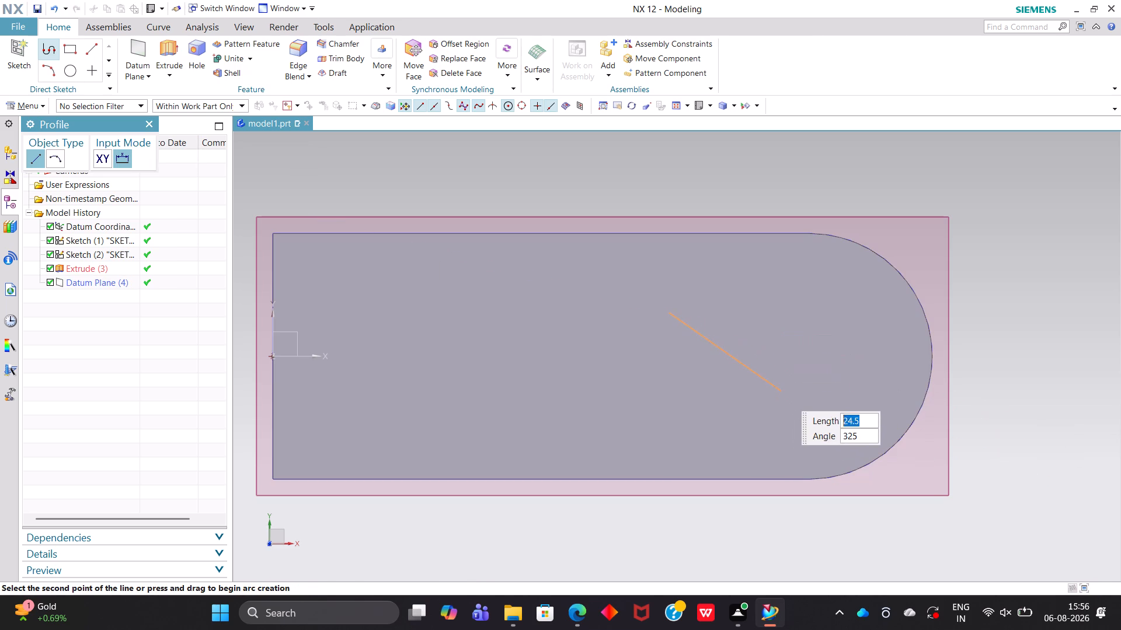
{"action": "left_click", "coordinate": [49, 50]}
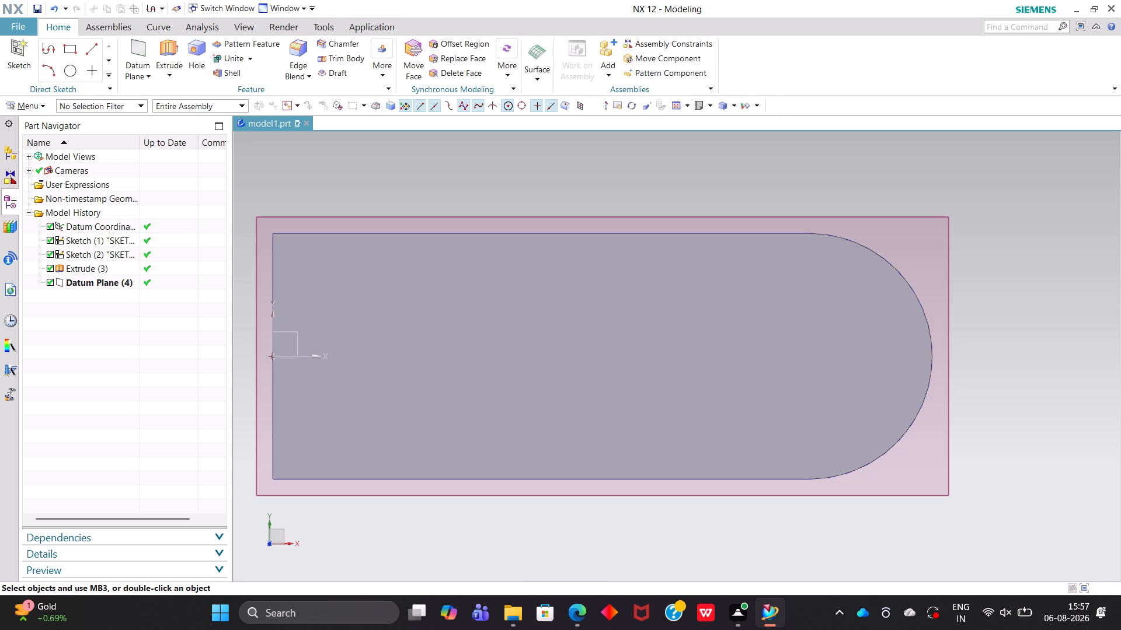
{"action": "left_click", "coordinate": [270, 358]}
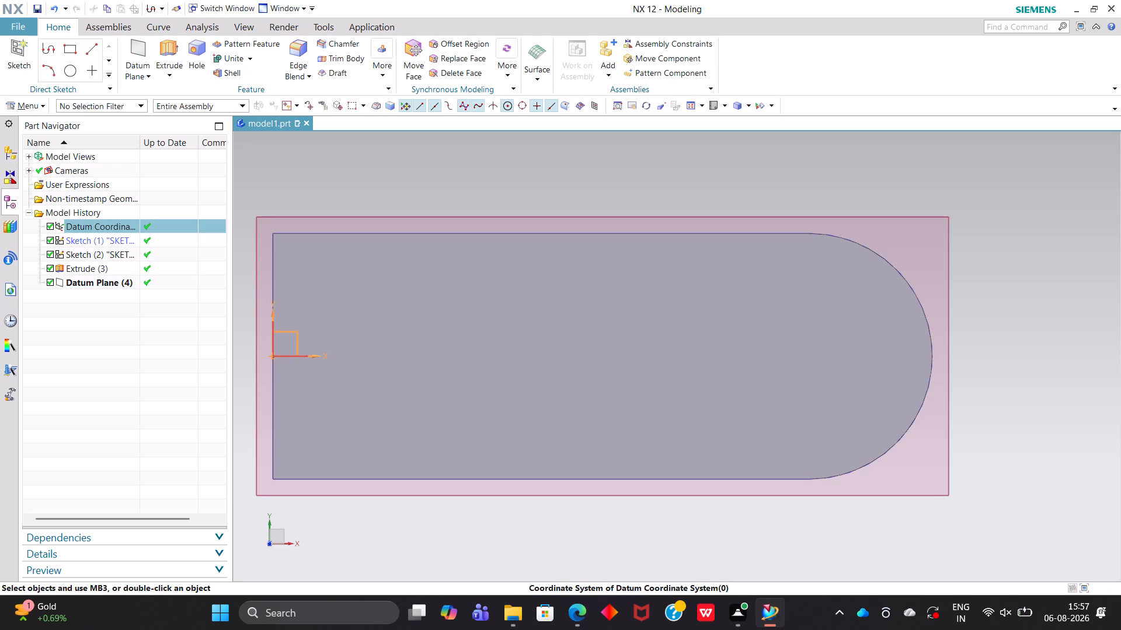
Sketch a horizontal line about 141 mm long with the Profile tool, from the origin along the X axis past the plate's rounded end.
{"action": "left_click", "coordinate": [49, 54]}
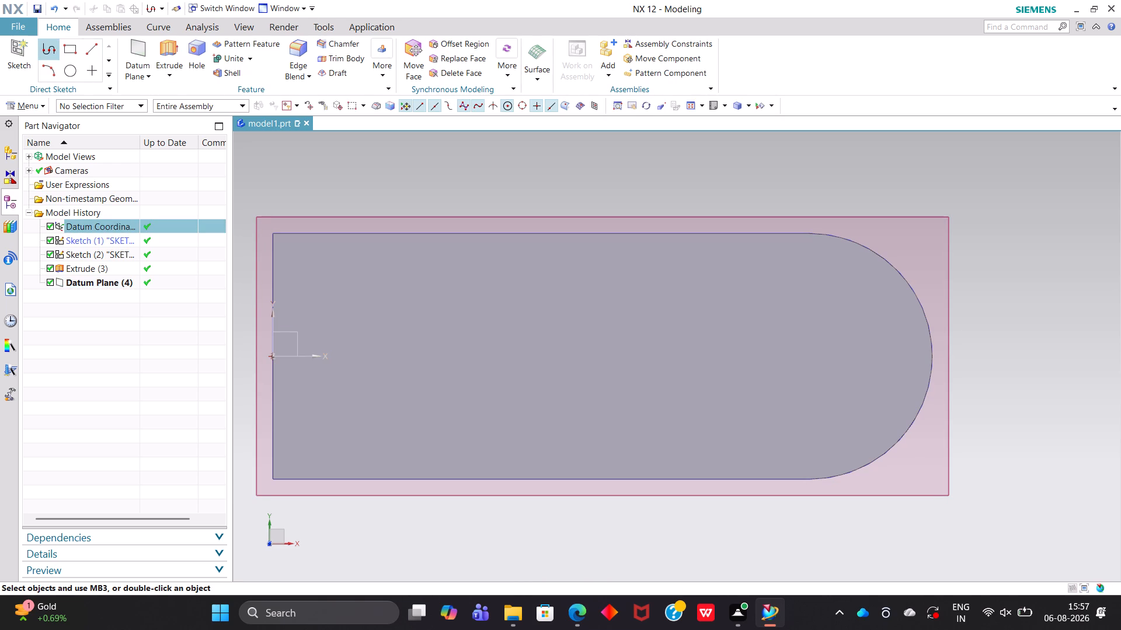
{"action": "left_click", "coordinate": [274, 355]}
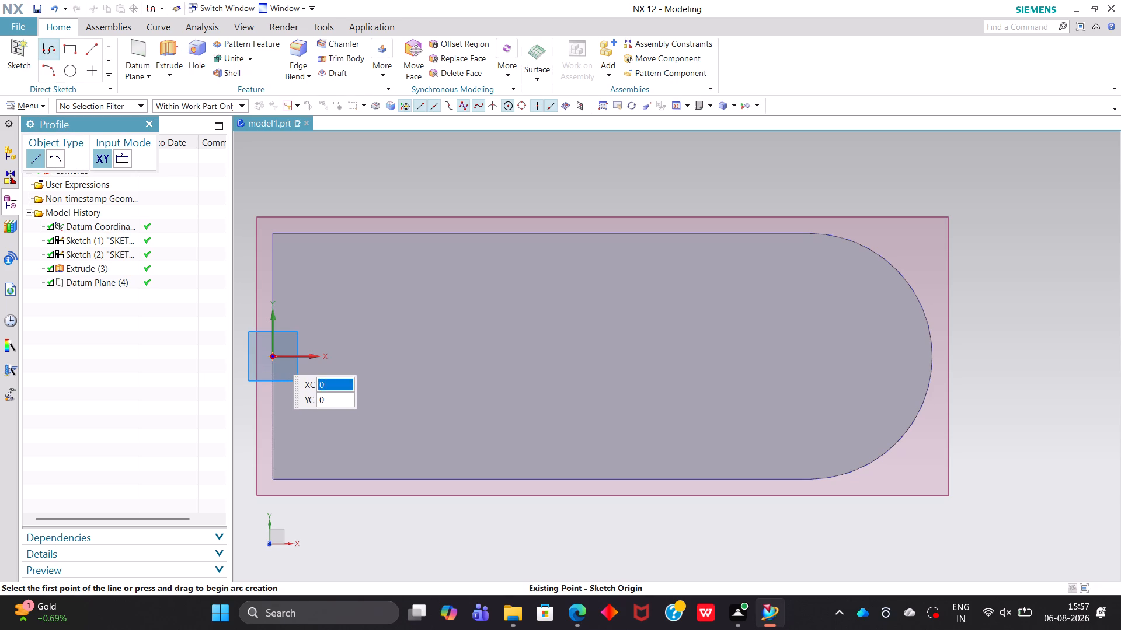
{"action": "left_click", "coordinate": [1060, 359]}
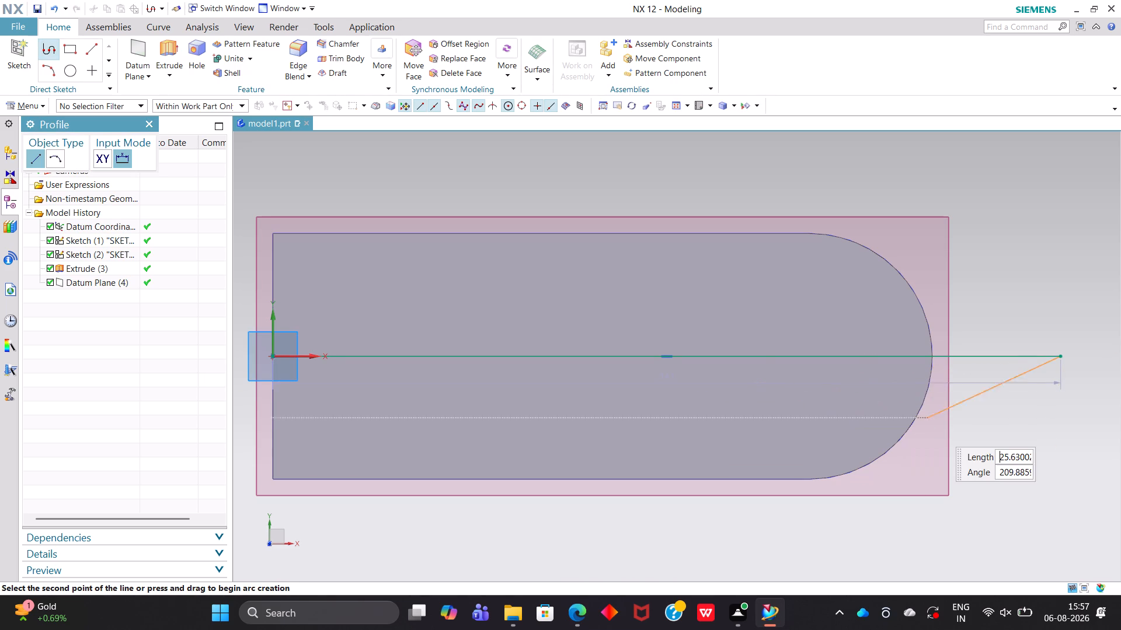
{"action": "key", "text": "Escape"}
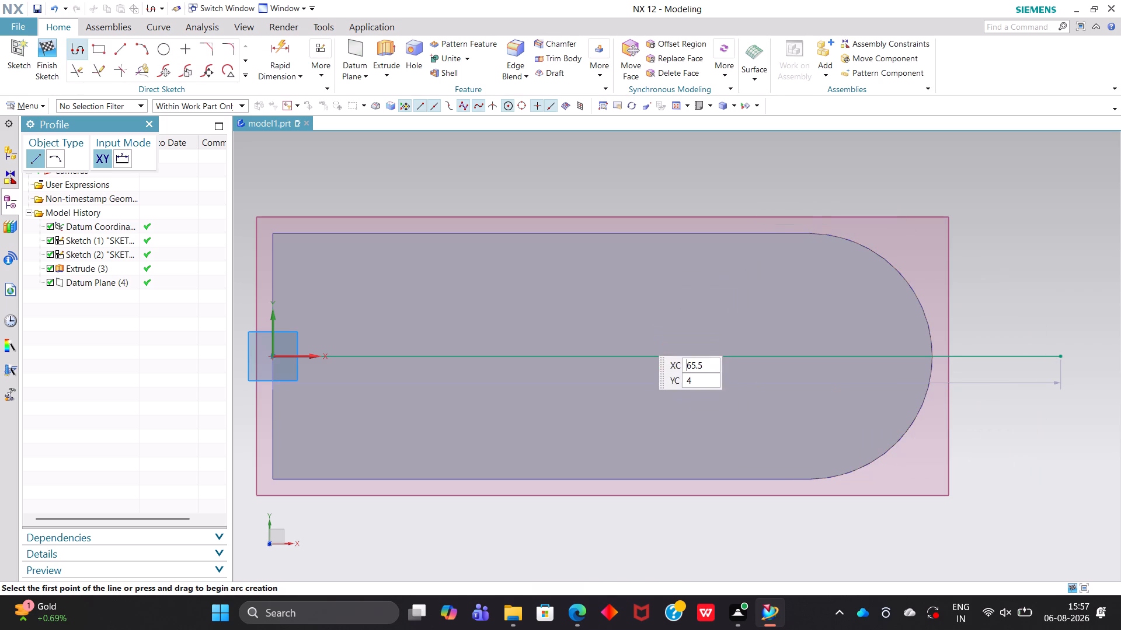
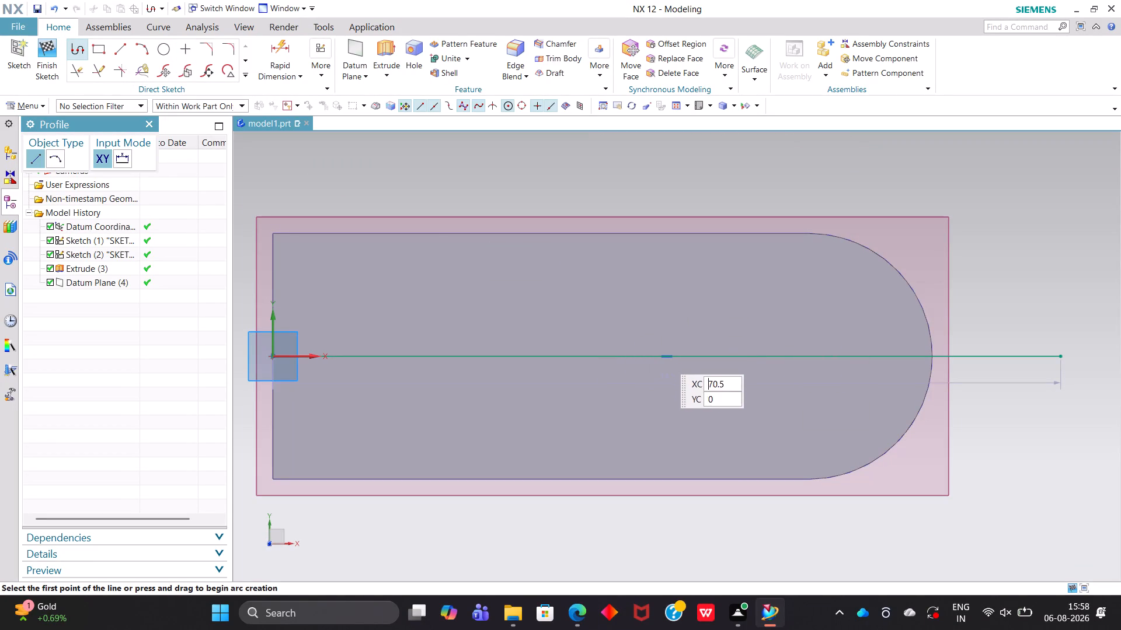
Sketch a 40 mm horizontal profile line about 8.3 mm above the X-axis line, running from X 96 mm back toward the origin.
{"action": "left_click", "coordinate": [810, 310]}
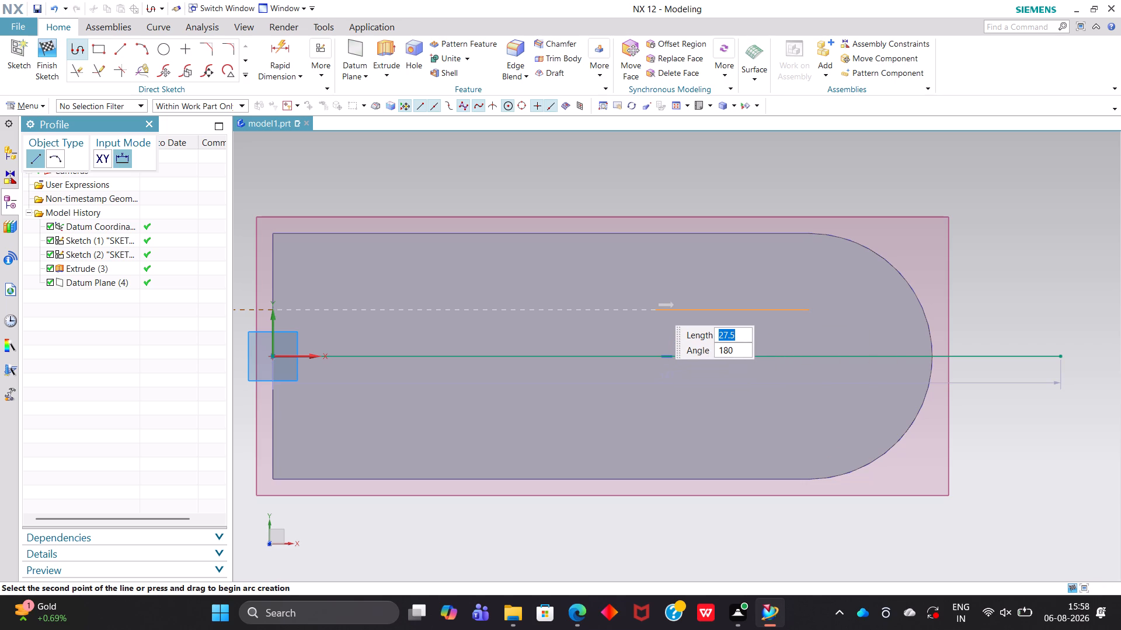
{"action": "type", "text": "40"}
{"action": "key", "text": "Return"}
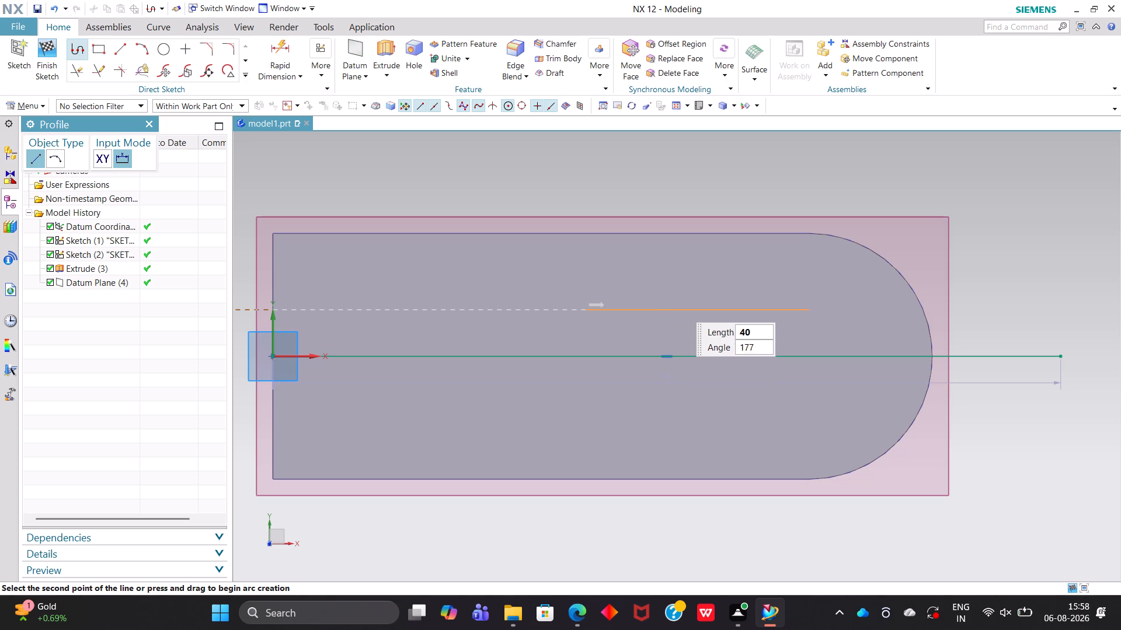
{"action": "left_click", "coordinate": [583, 314]}
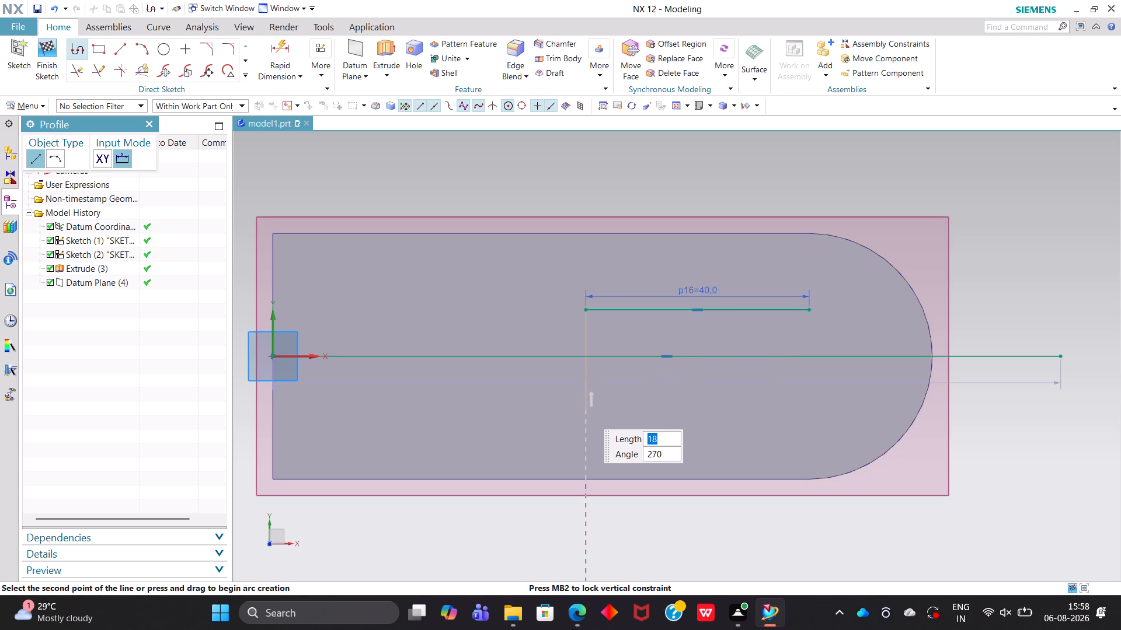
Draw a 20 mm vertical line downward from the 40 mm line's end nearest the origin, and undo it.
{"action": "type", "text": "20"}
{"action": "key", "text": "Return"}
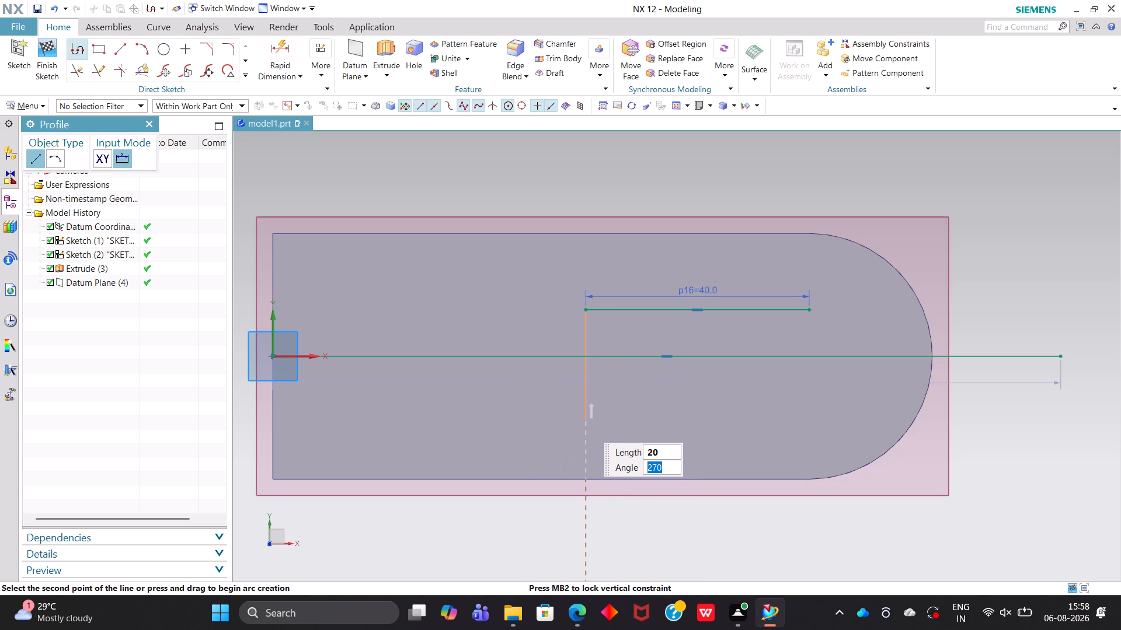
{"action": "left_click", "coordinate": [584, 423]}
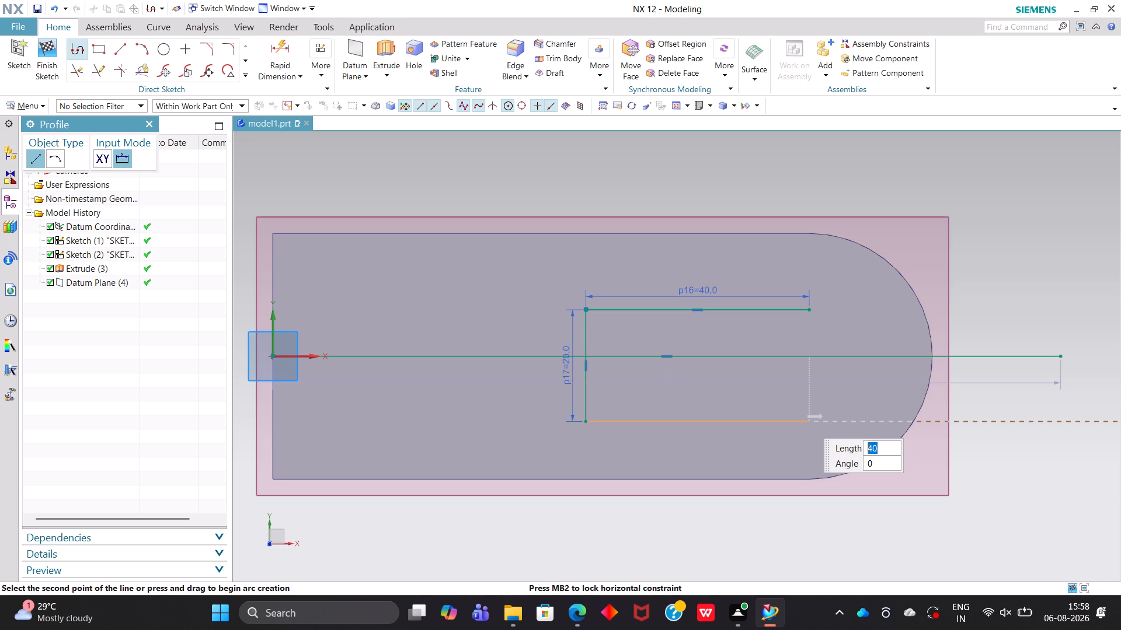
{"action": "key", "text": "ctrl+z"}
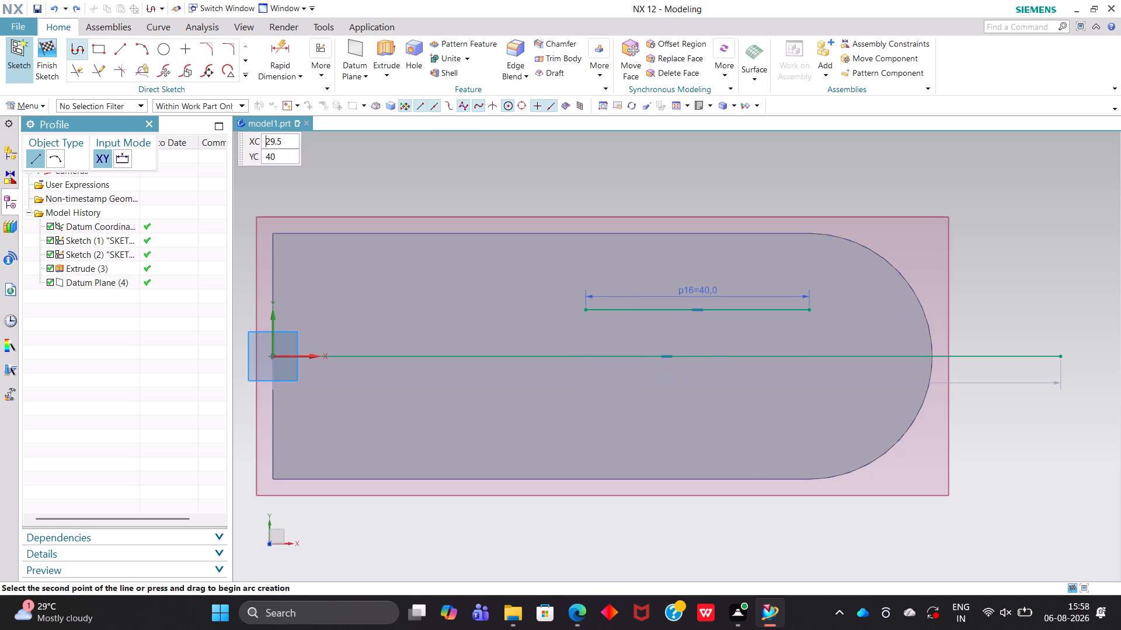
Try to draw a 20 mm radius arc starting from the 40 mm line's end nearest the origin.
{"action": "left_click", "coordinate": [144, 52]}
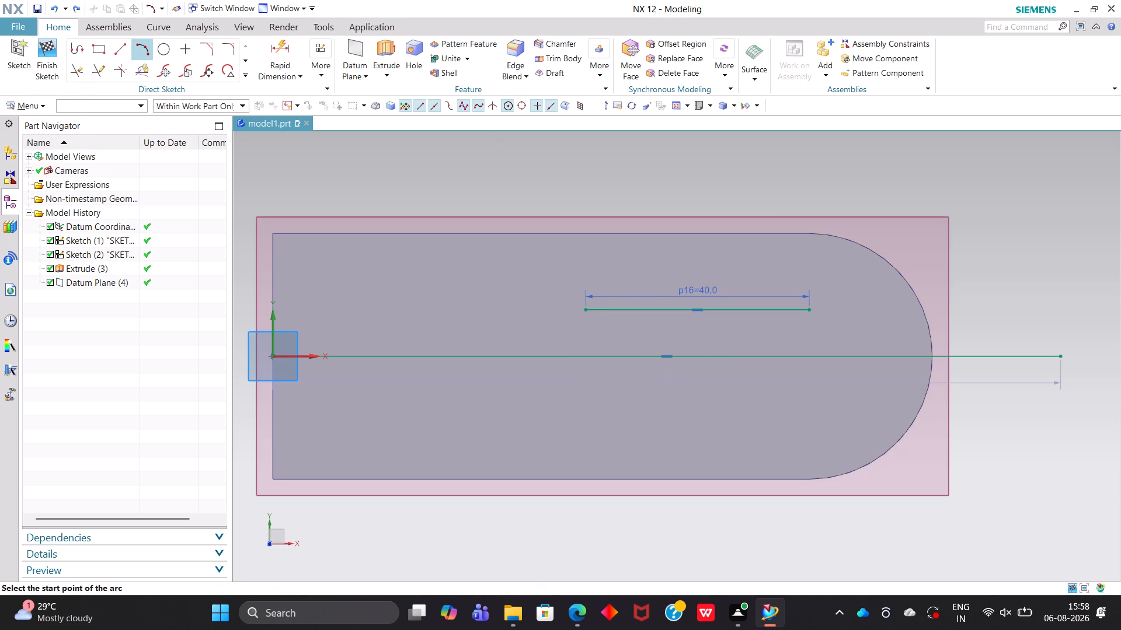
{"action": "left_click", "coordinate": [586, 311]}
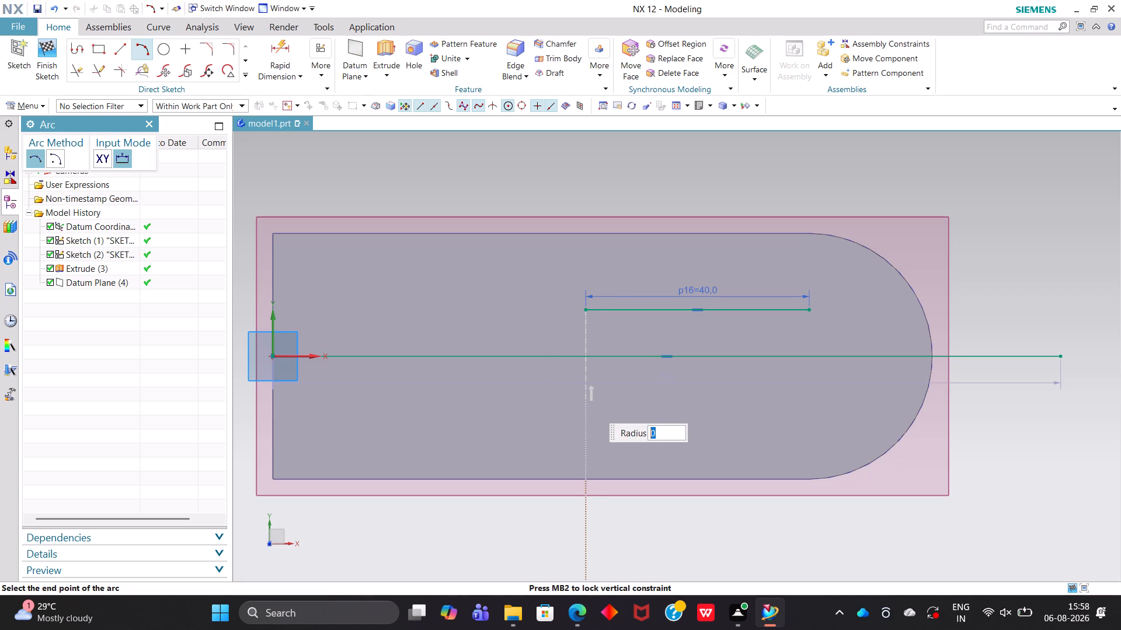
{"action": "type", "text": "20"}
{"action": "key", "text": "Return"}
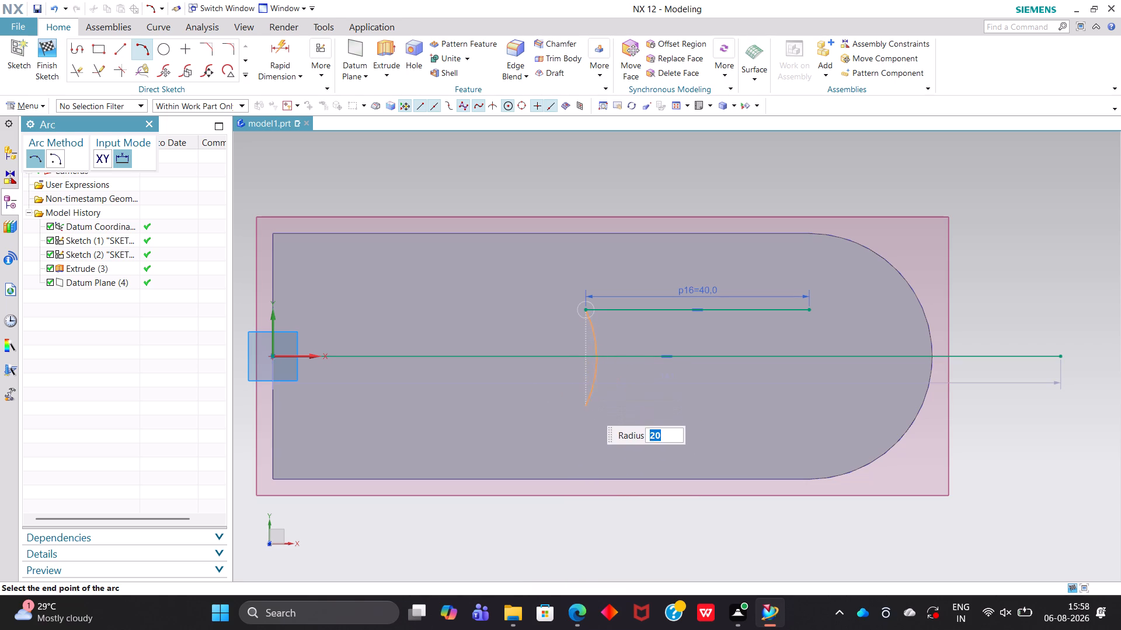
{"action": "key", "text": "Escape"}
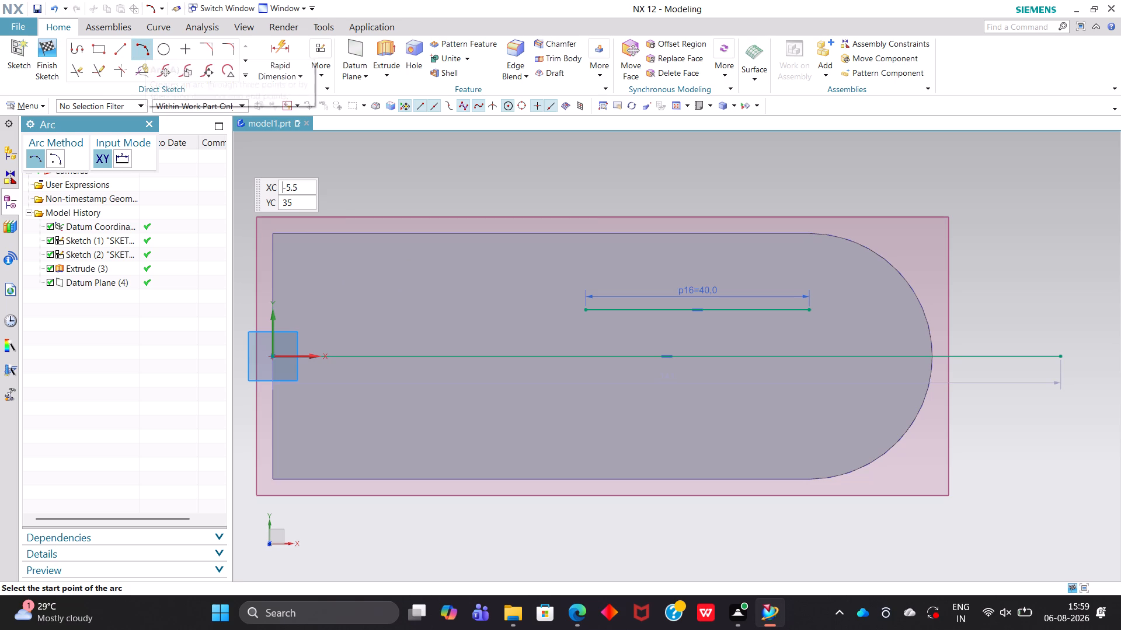
Sketch a 20 mm vertical line down from the 40 mm line's end nearest the origin, continuing into a parallel 40 mm horizontal line.
{"action": "left_click", "coordinate": [76, 52]}
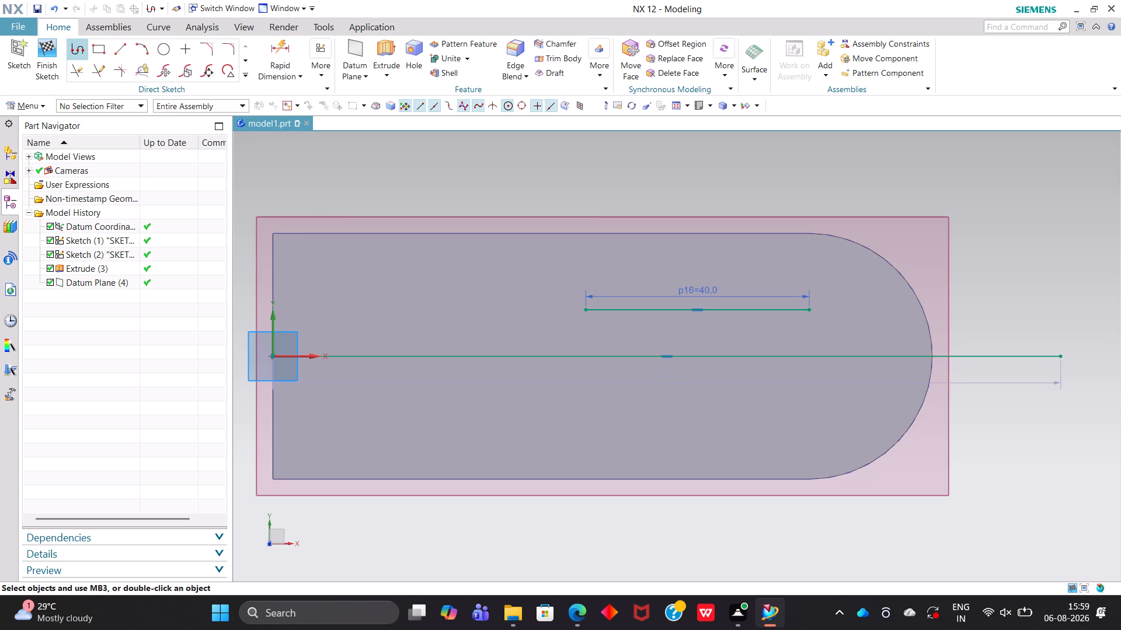
{"action": "left_click", "coordinate": [587, 308]}
{"action": "type", "text": "20"}
{"action": "key", "text": "Return"}
{"action": "left_click", "coordinate": [583, 401]}
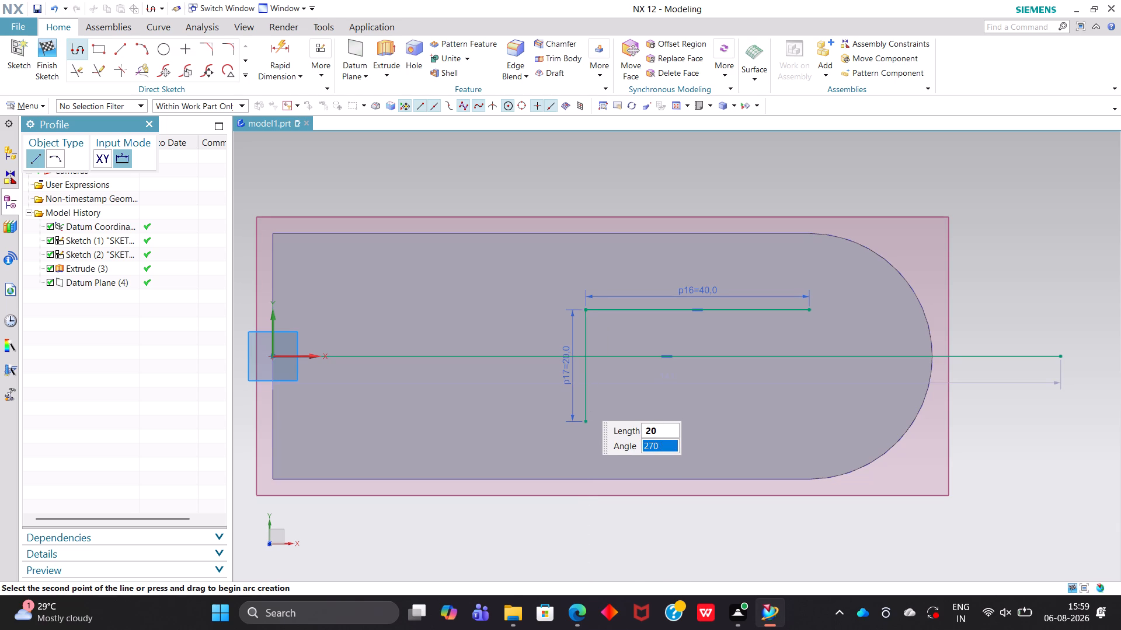
{"action": "left_click", "coordinate": [814, 418]}
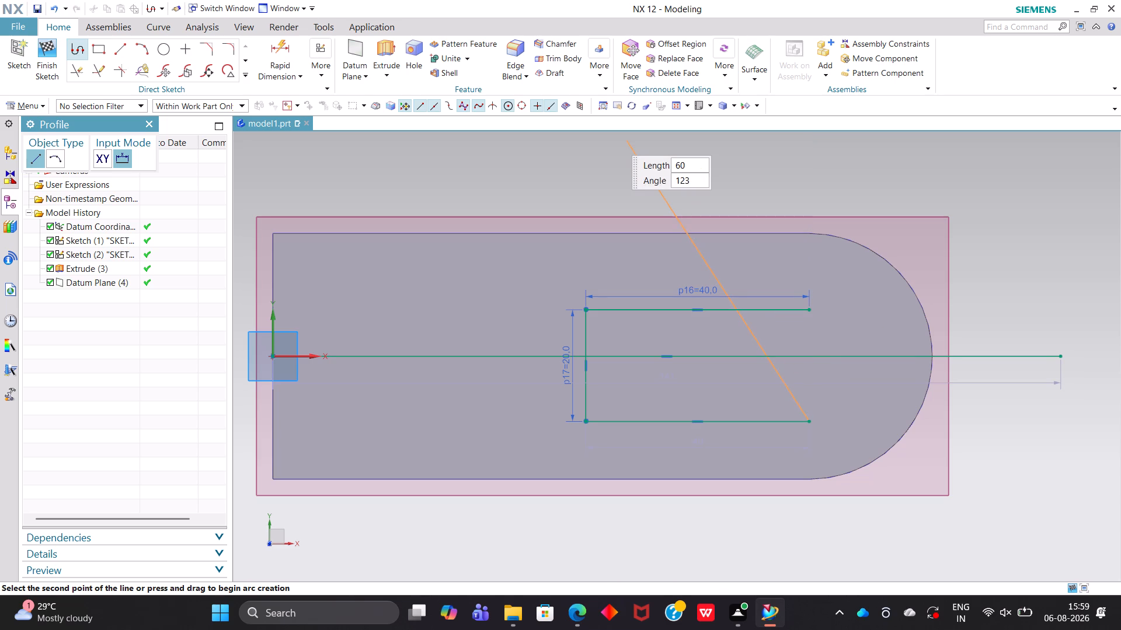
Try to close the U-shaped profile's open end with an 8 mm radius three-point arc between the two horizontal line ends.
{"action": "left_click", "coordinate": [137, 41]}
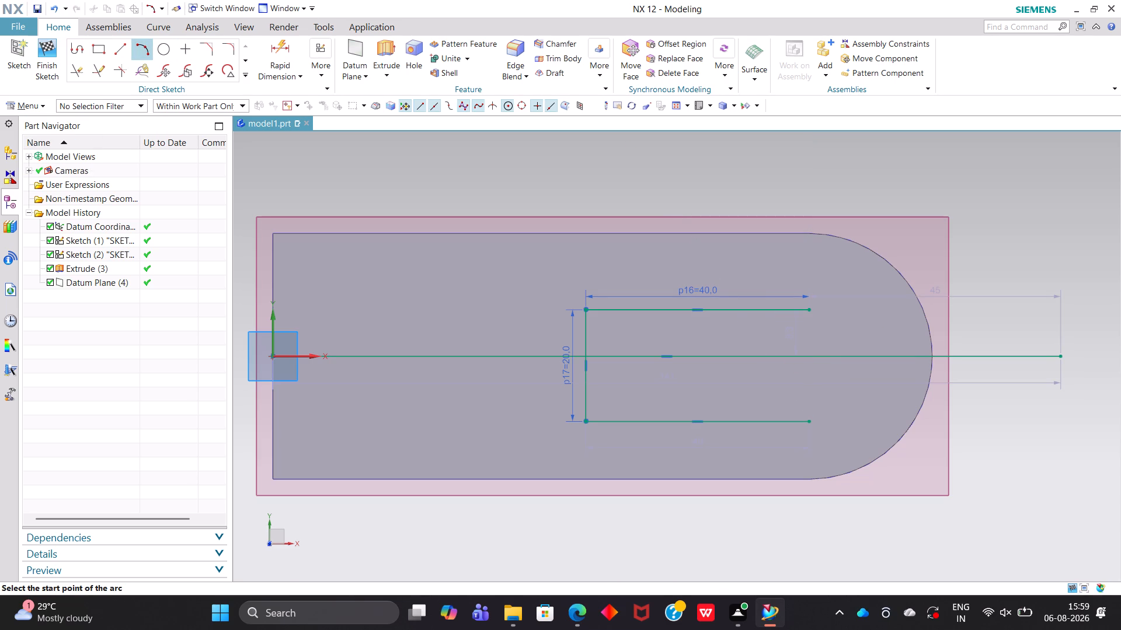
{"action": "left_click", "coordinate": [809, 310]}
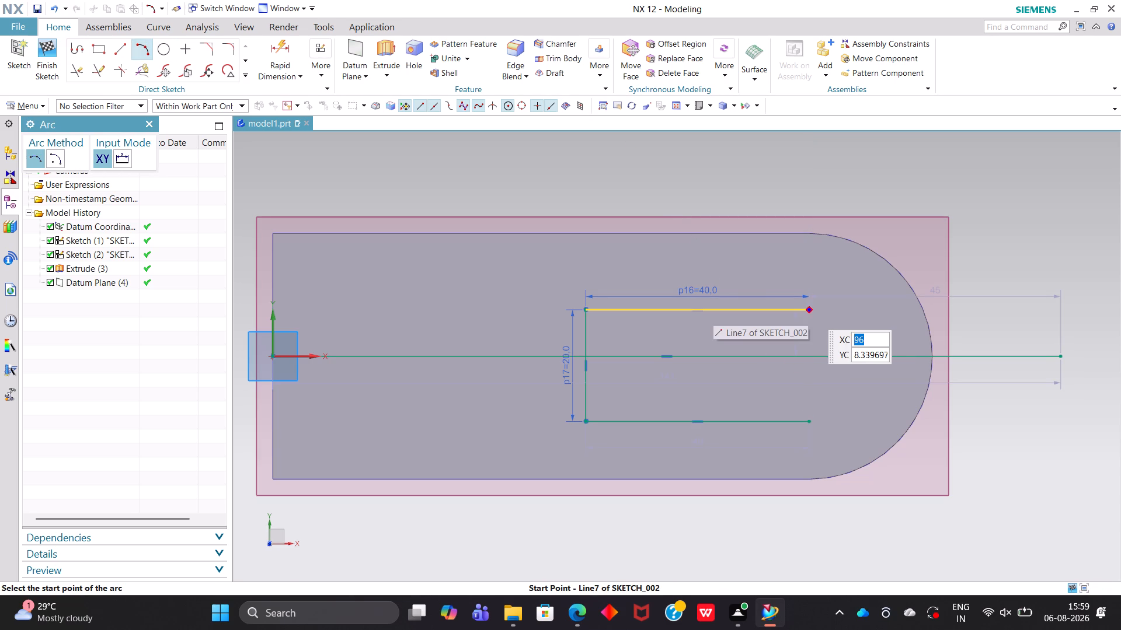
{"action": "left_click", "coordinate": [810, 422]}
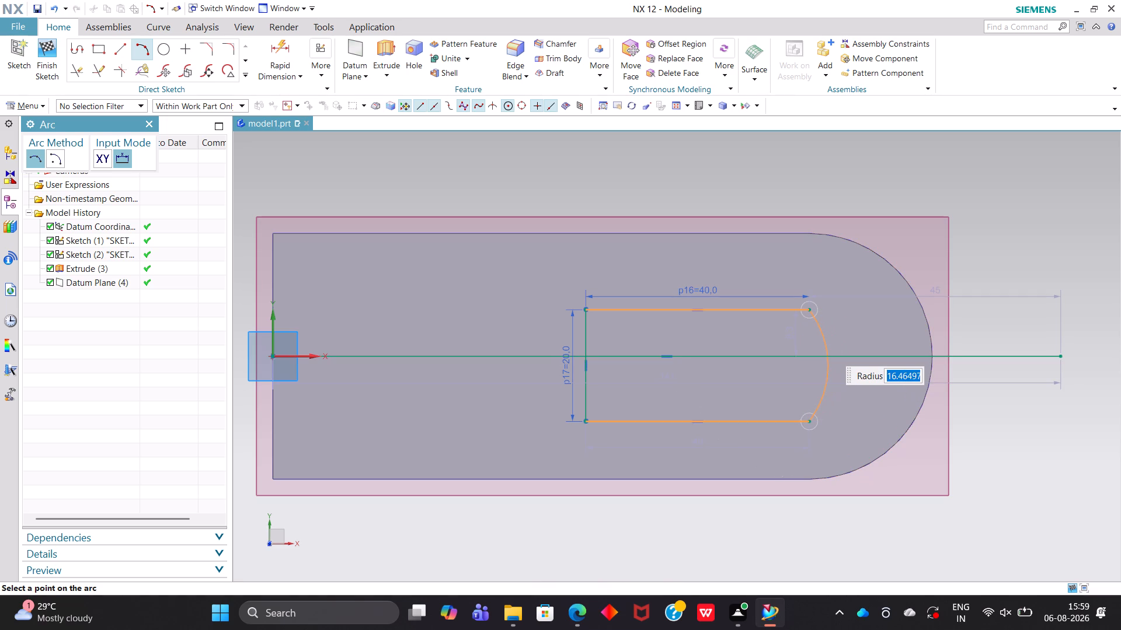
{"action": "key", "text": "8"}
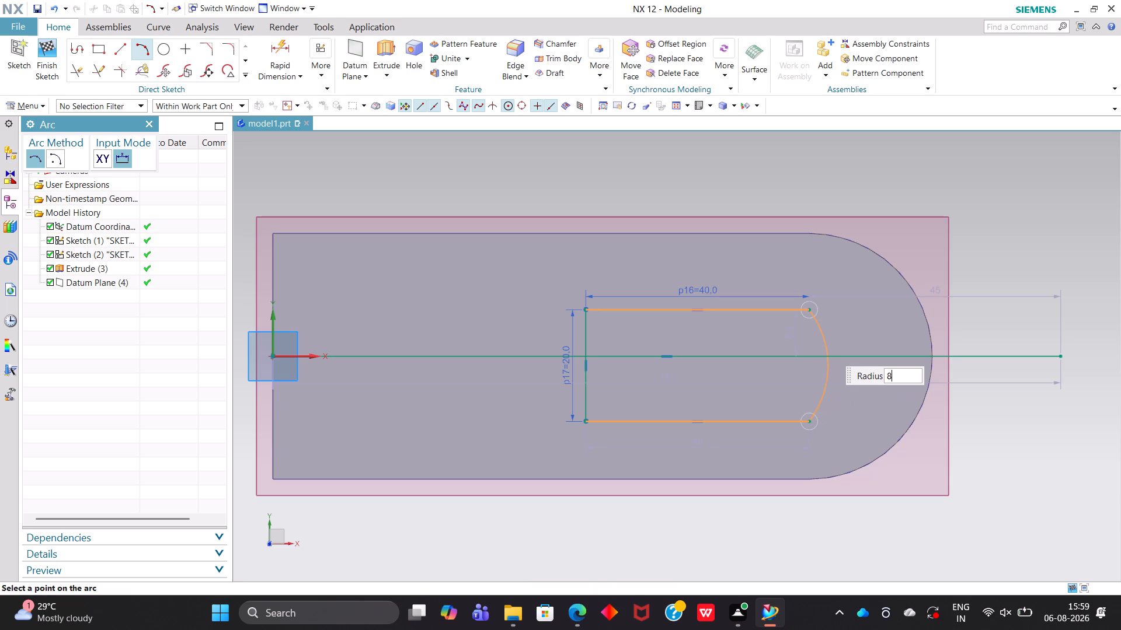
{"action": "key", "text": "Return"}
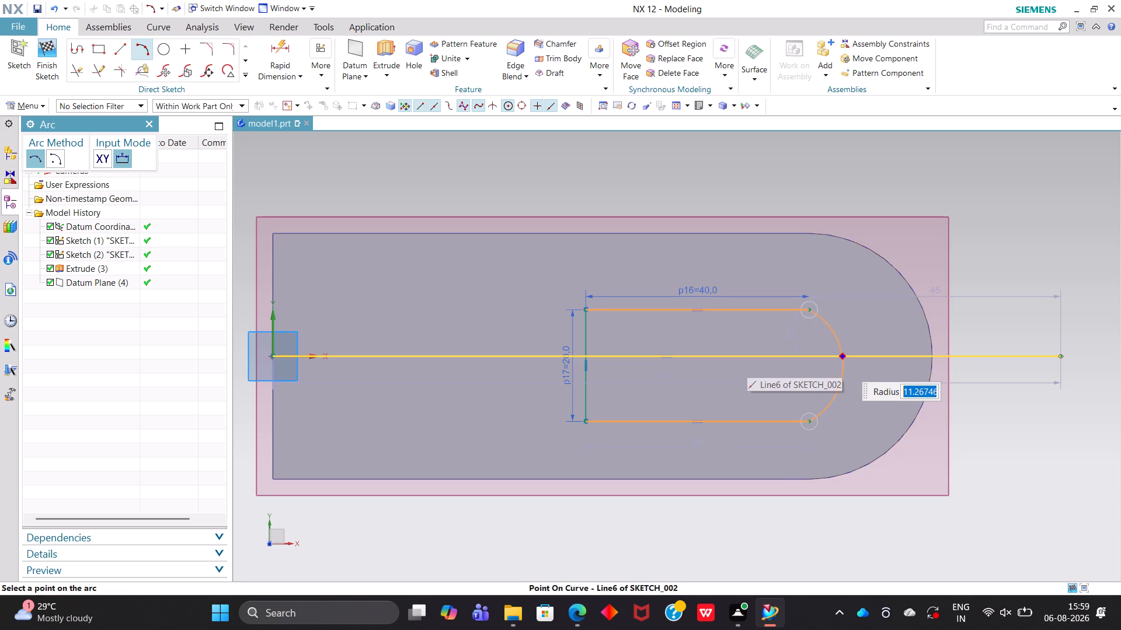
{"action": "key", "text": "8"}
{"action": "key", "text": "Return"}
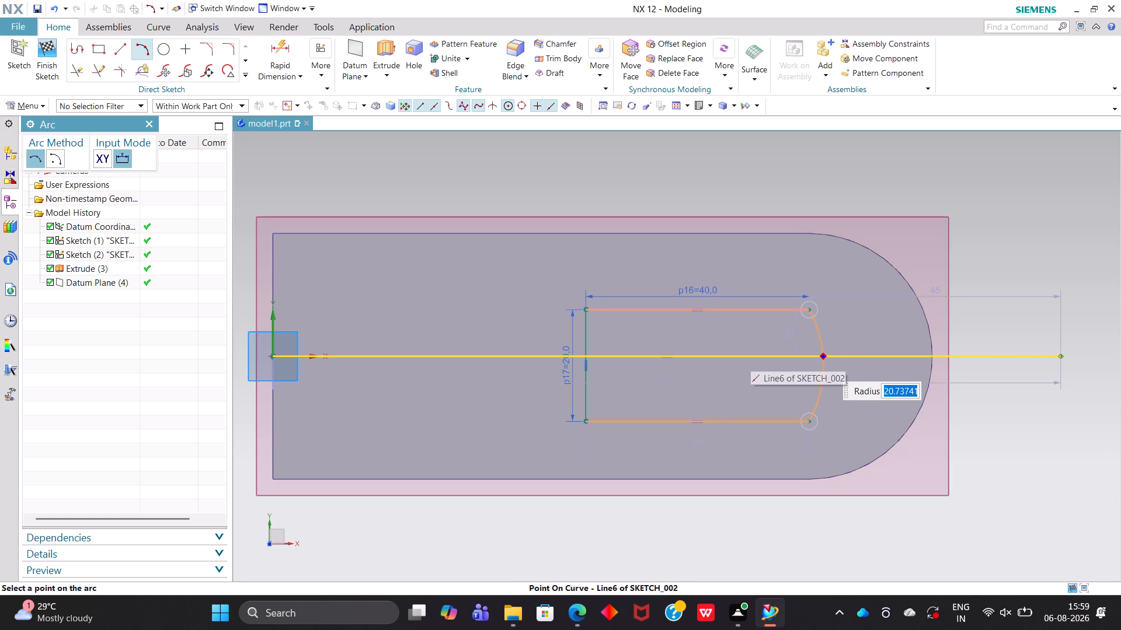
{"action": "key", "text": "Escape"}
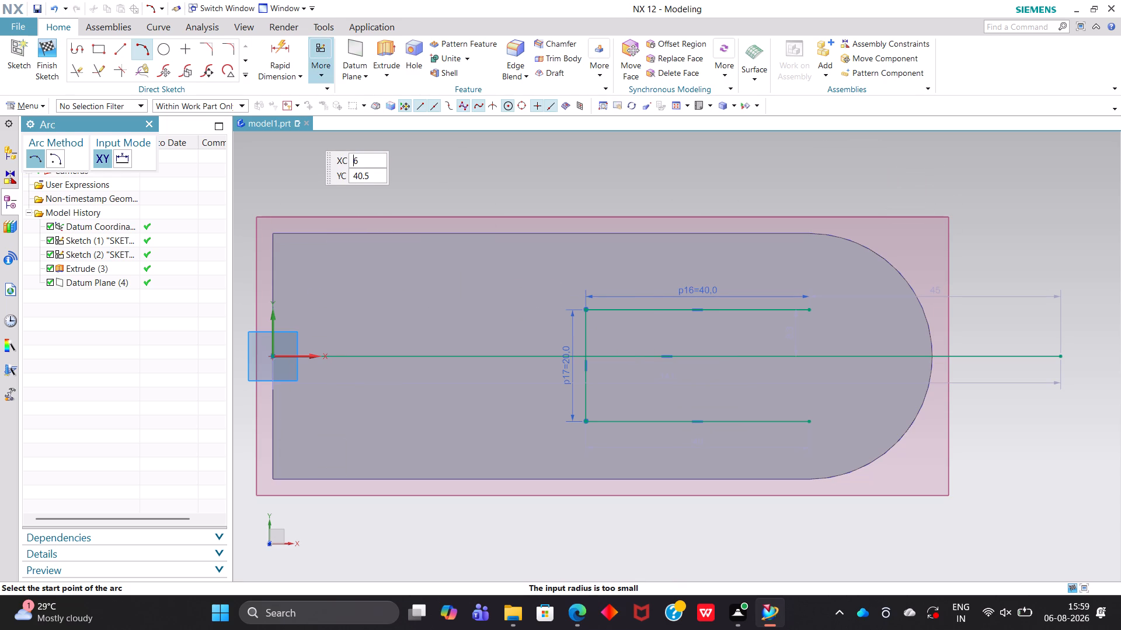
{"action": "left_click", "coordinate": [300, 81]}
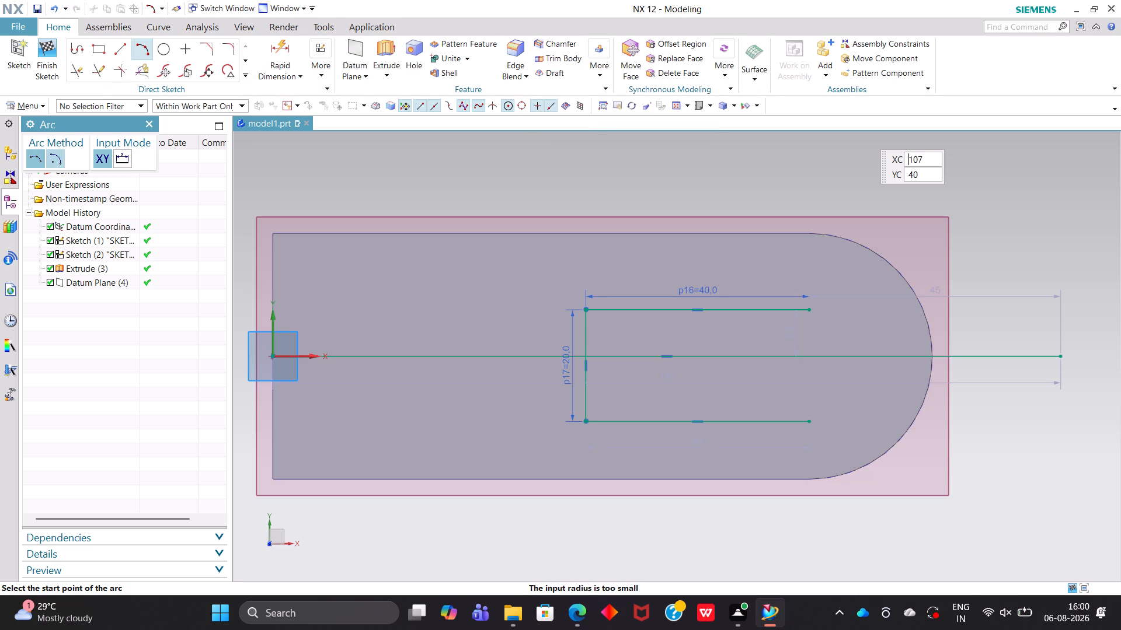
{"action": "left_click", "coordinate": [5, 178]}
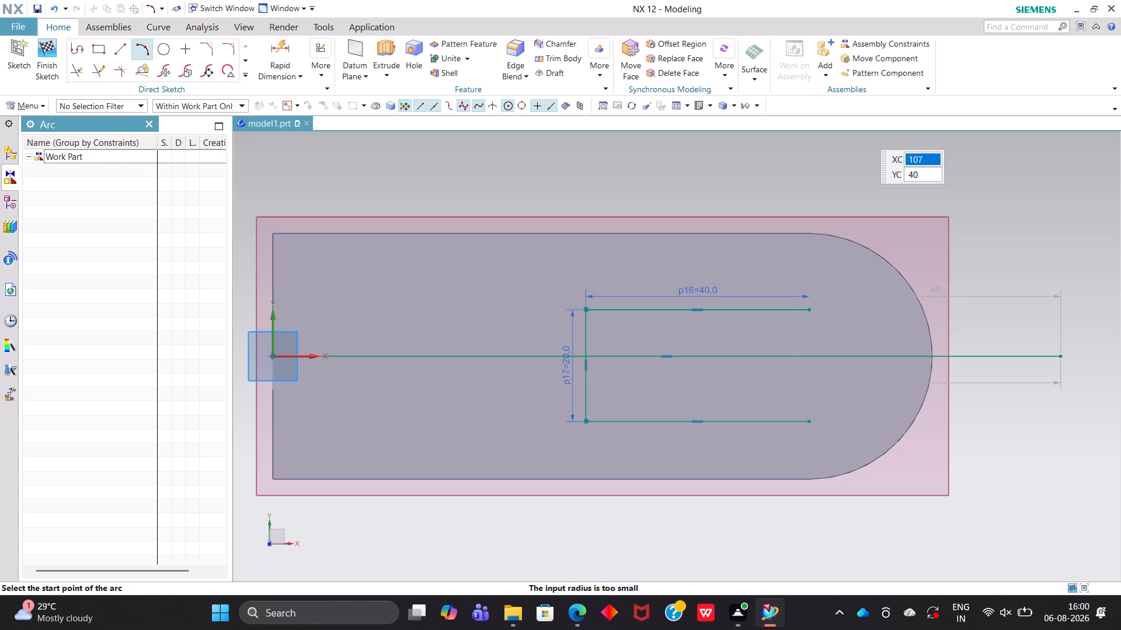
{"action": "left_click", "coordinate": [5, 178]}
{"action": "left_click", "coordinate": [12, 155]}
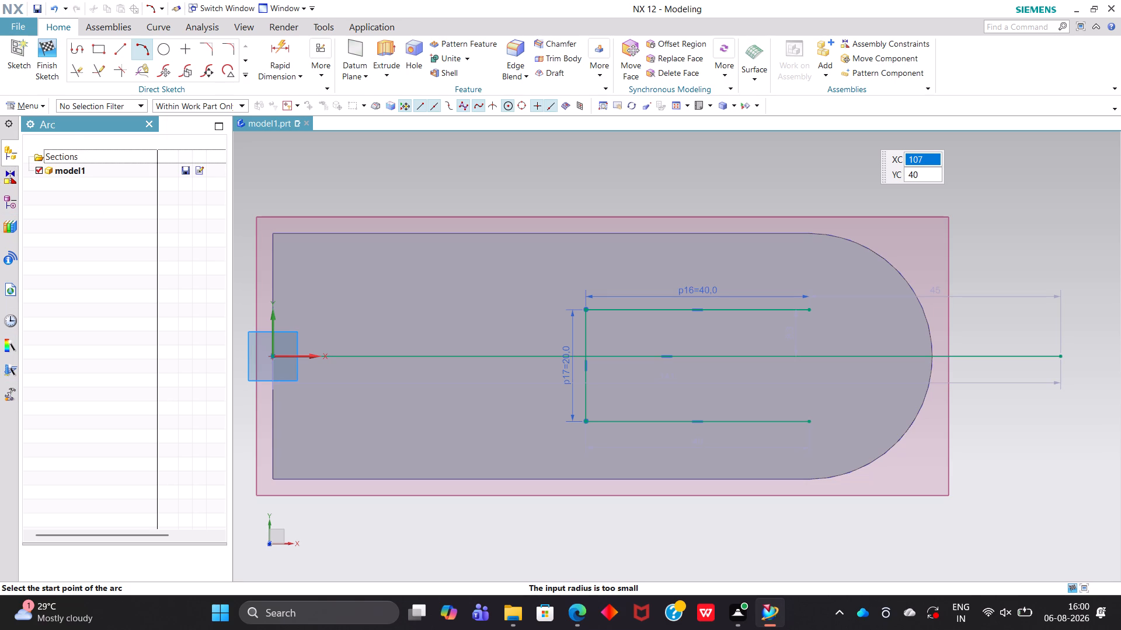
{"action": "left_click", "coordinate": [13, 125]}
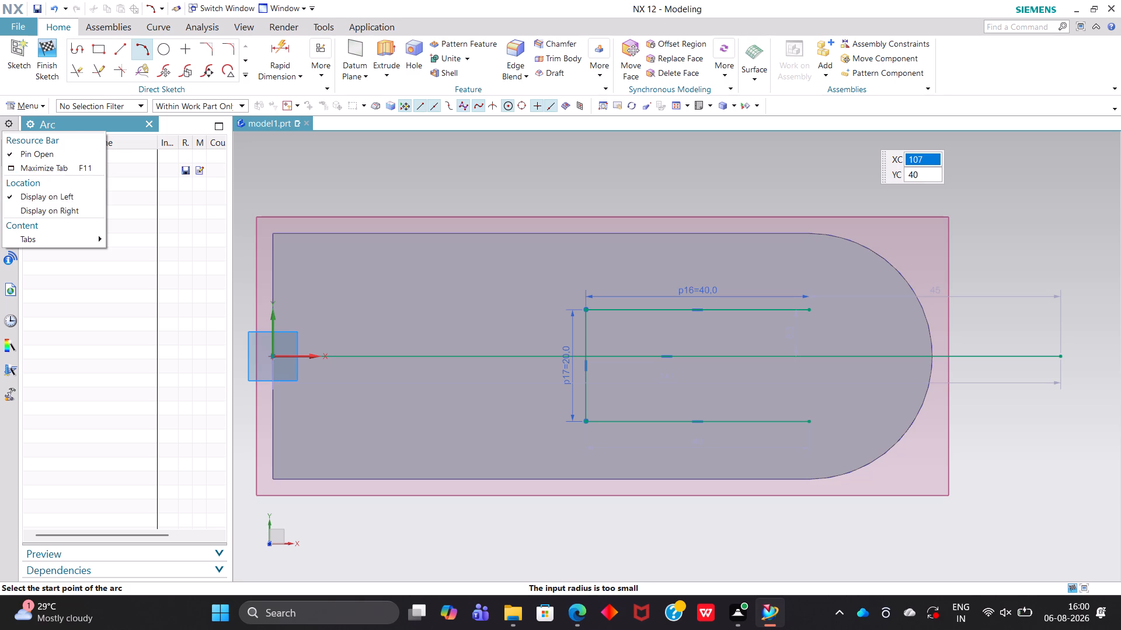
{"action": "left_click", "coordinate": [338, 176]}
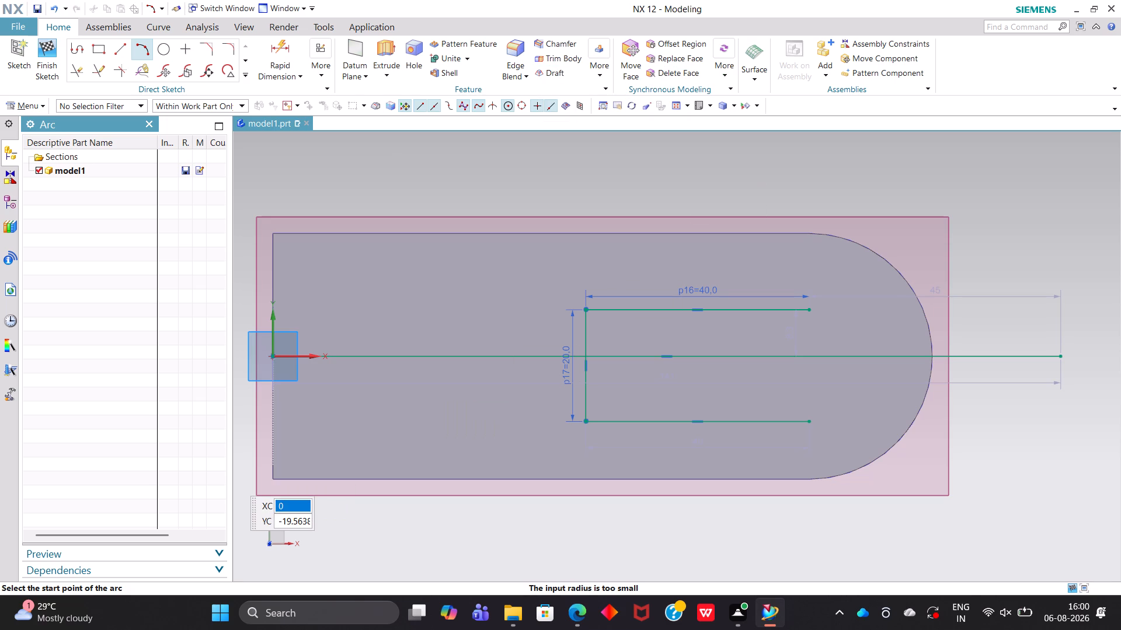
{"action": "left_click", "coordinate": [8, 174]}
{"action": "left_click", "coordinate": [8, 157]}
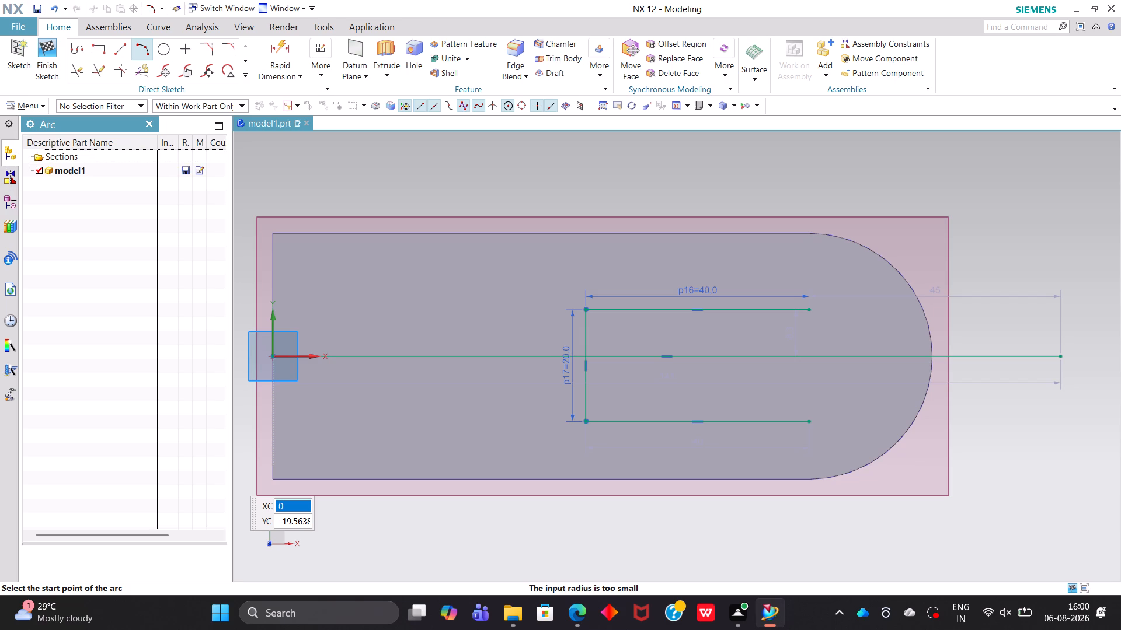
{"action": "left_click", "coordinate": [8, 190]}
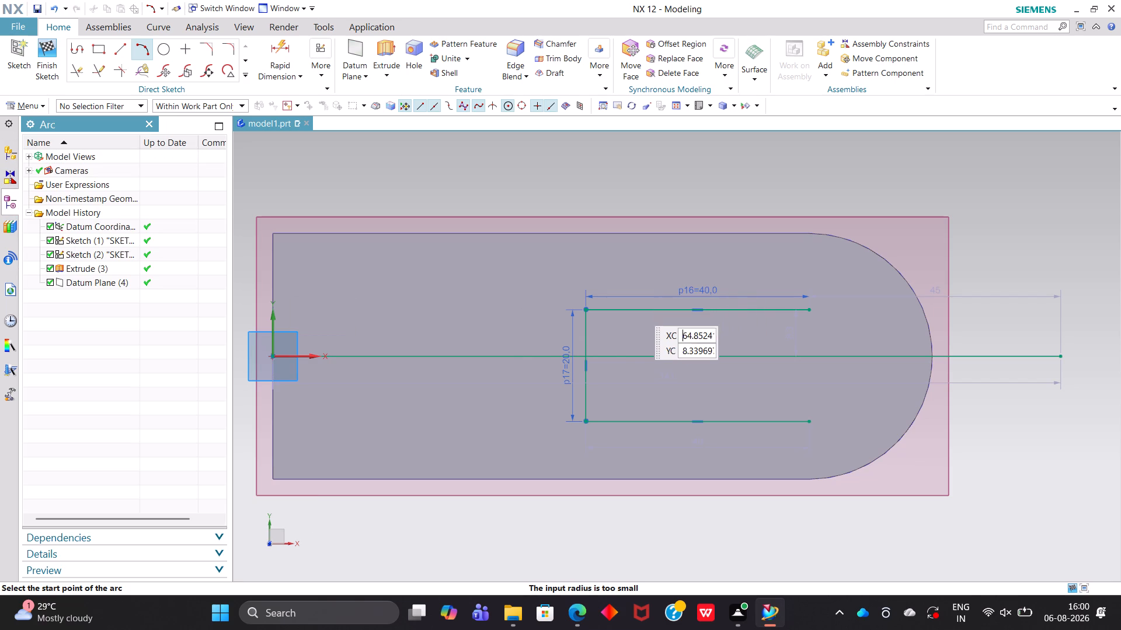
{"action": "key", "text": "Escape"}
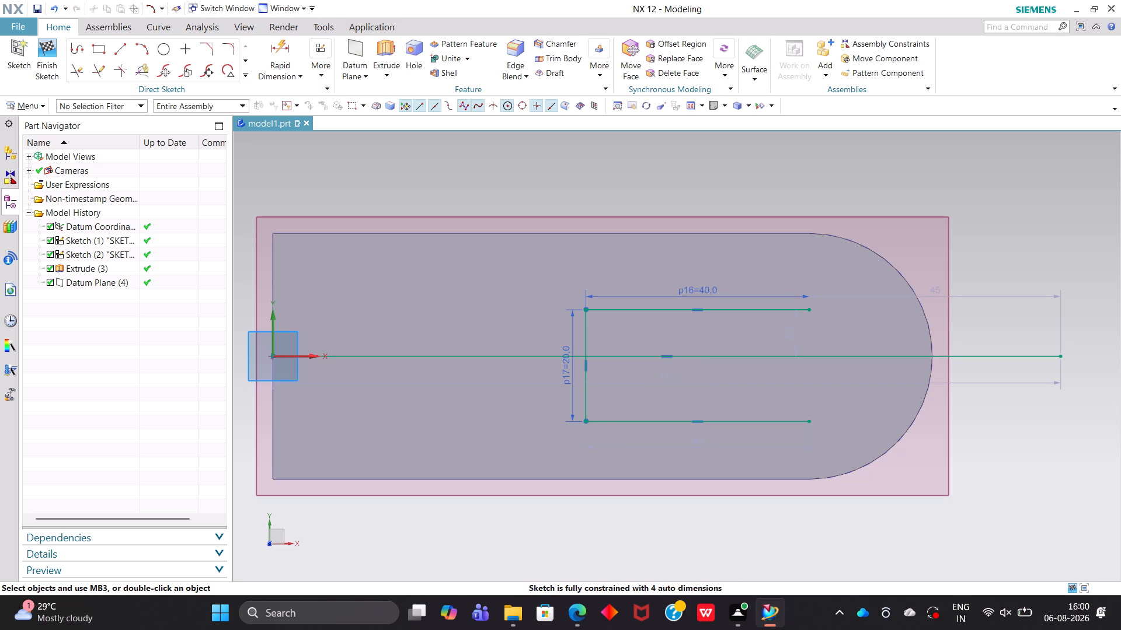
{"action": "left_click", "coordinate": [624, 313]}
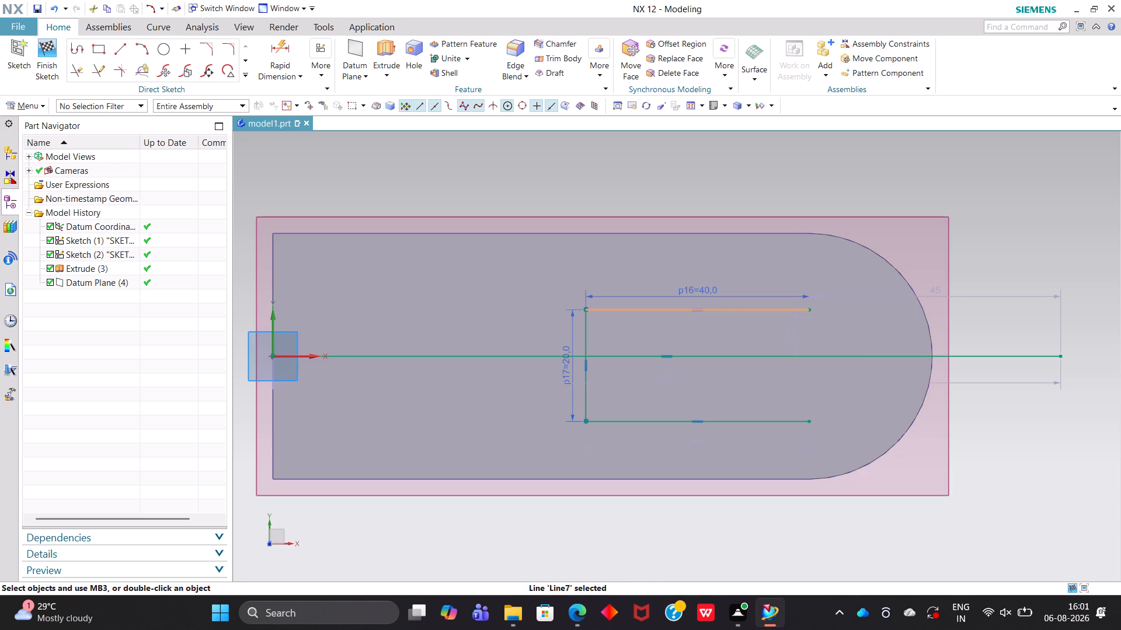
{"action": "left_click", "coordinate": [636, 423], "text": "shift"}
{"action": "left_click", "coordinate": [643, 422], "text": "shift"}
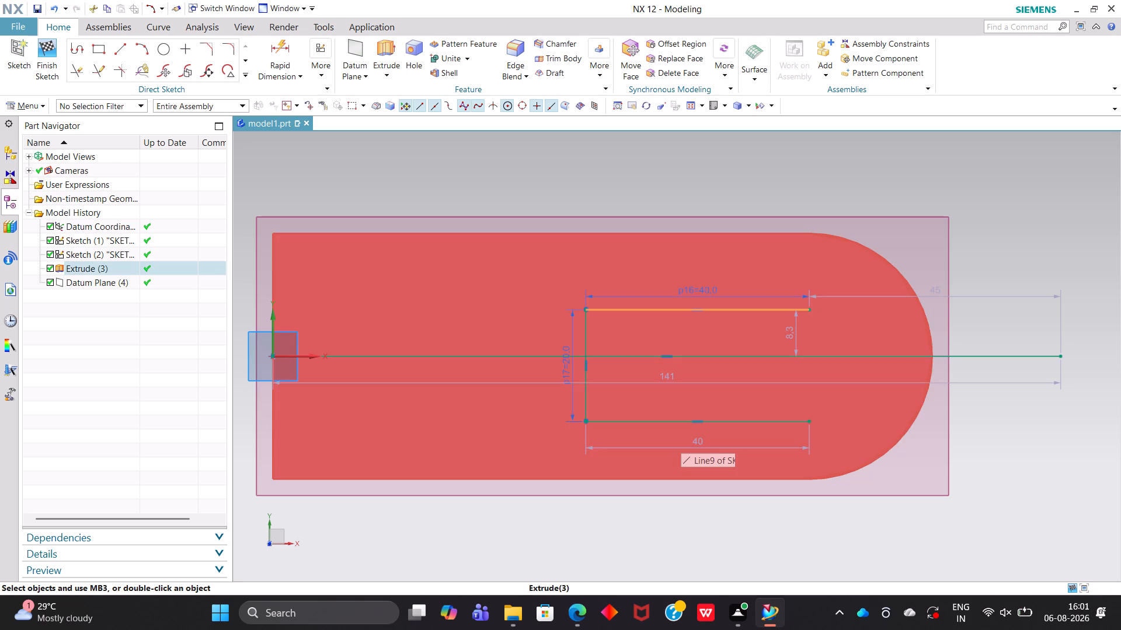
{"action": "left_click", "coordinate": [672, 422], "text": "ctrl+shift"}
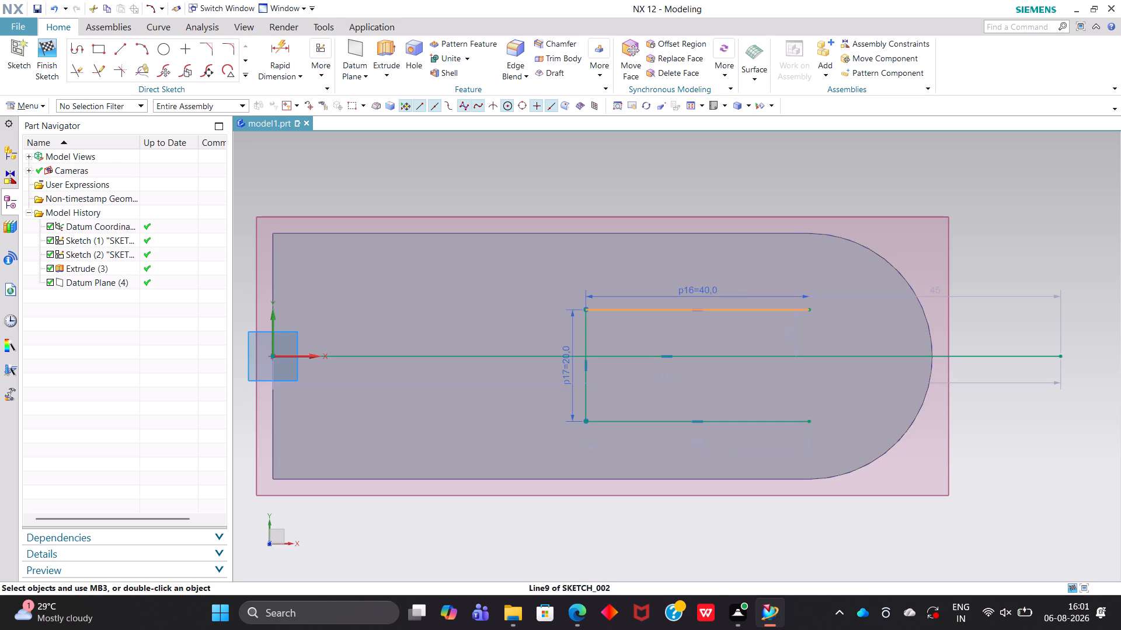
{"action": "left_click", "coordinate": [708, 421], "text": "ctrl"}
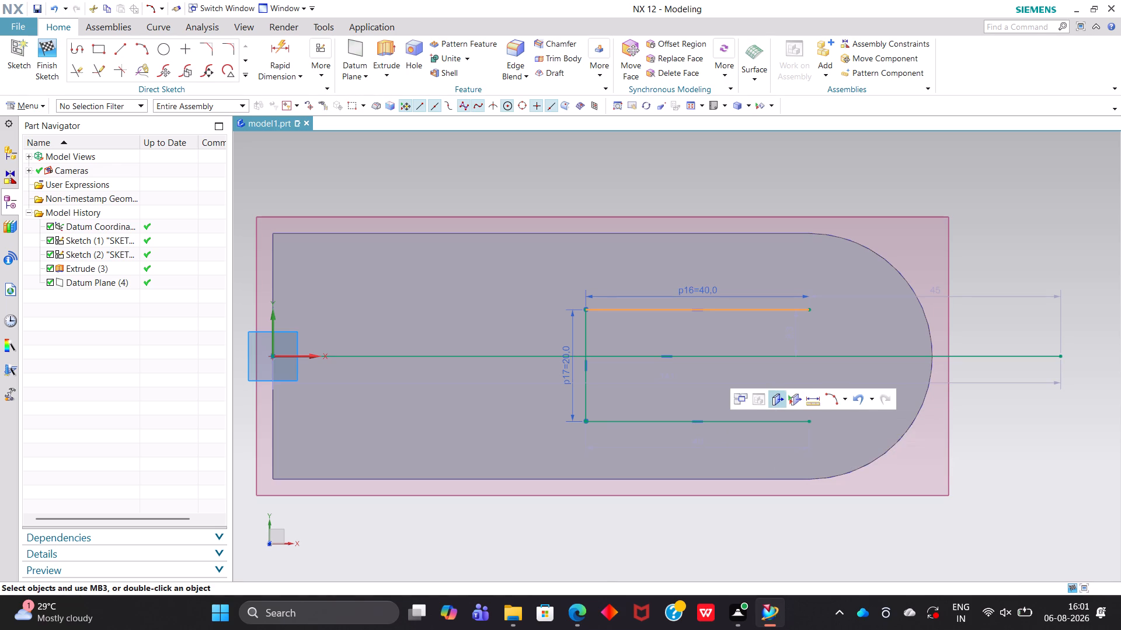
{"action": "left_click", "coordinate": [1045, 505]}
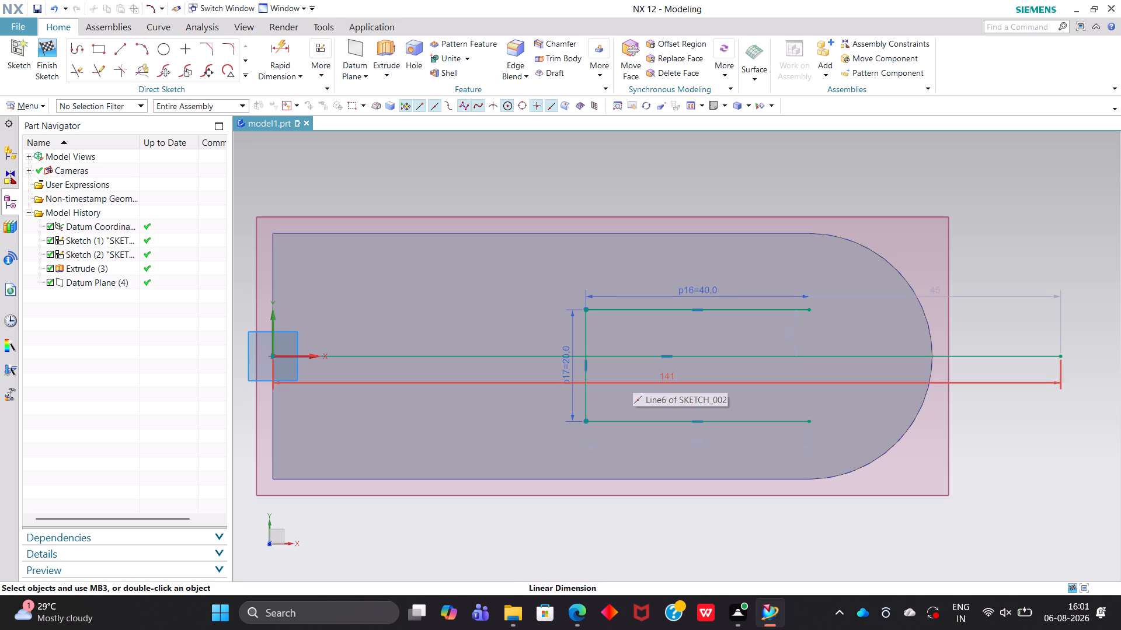
Undo the U-shaped profile's lower horizontal line and its 20 mm vertical line.
{"action": "key", "text": "ctrl+z"}
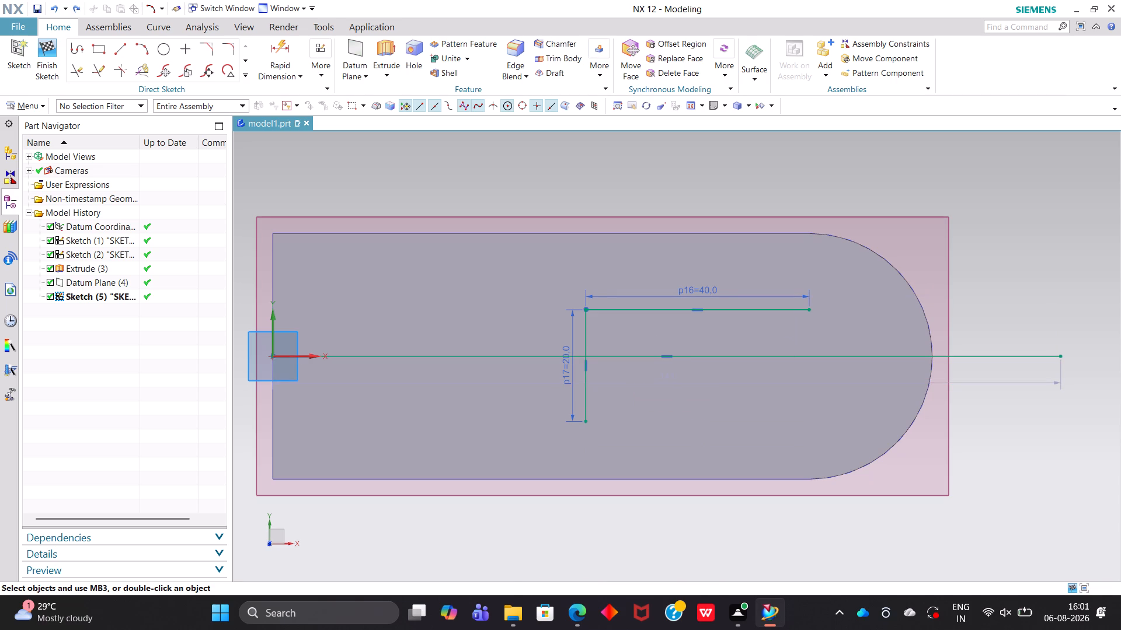
{"action": "key", "text": "ctrl+z"}
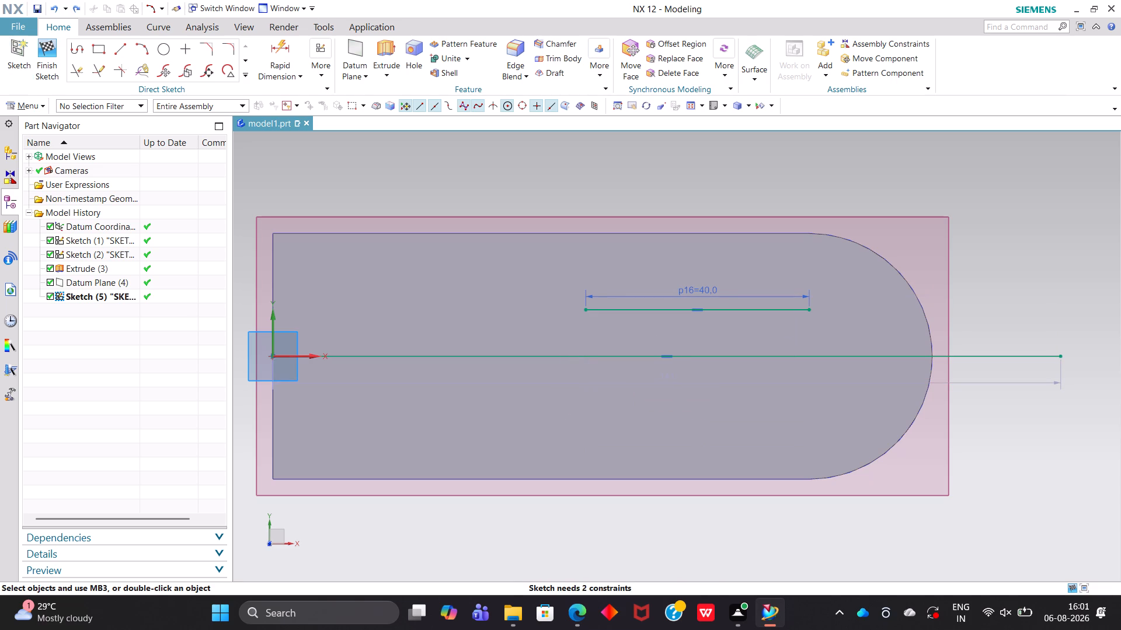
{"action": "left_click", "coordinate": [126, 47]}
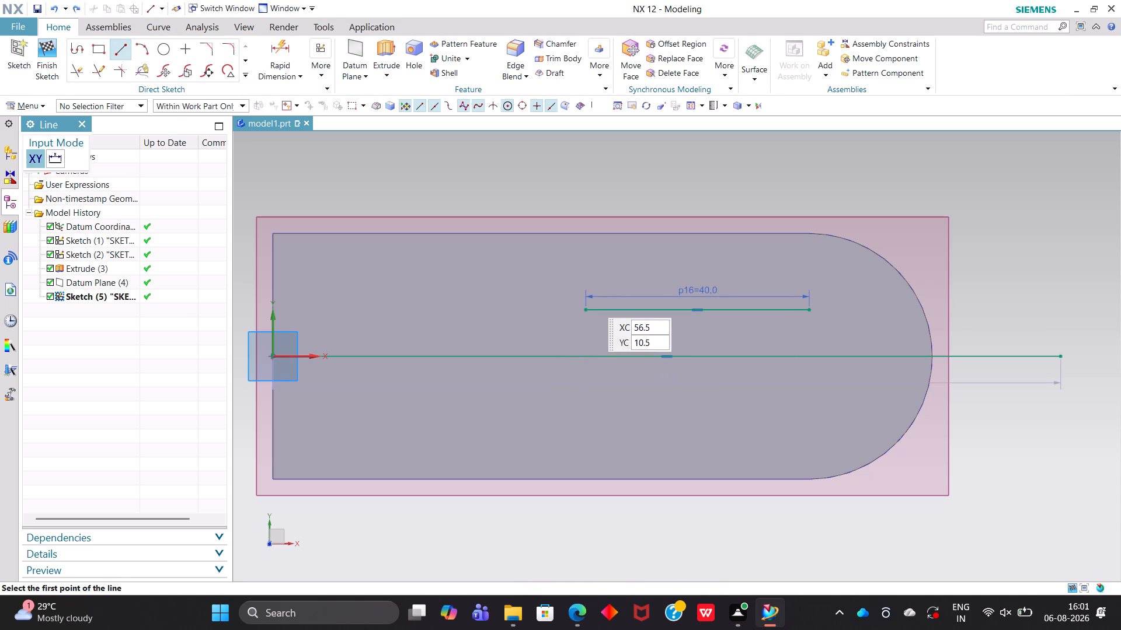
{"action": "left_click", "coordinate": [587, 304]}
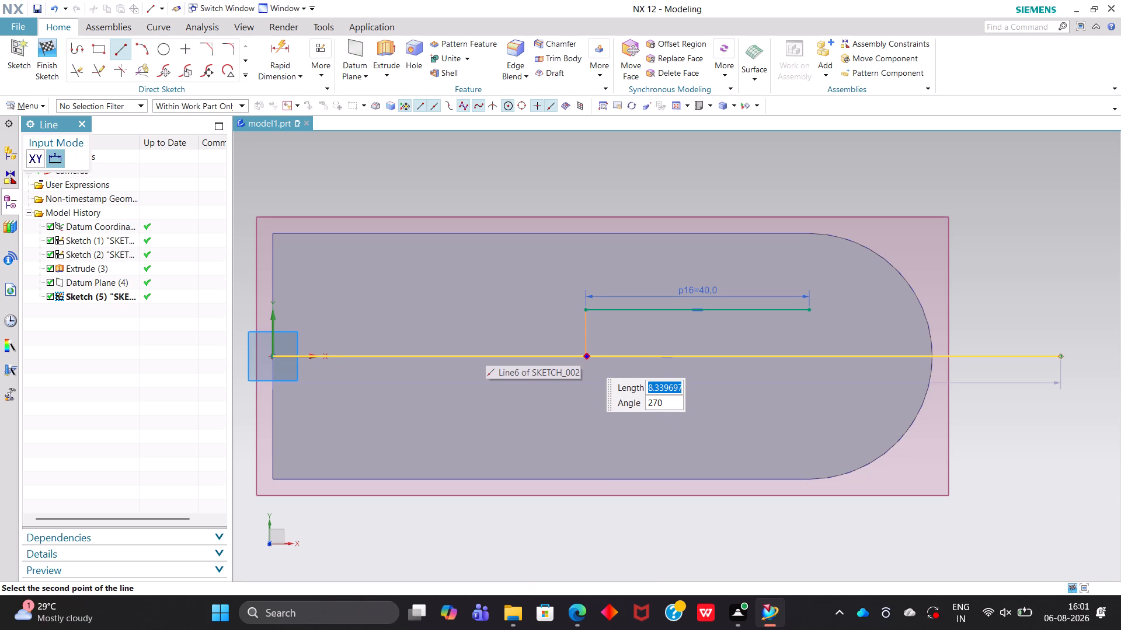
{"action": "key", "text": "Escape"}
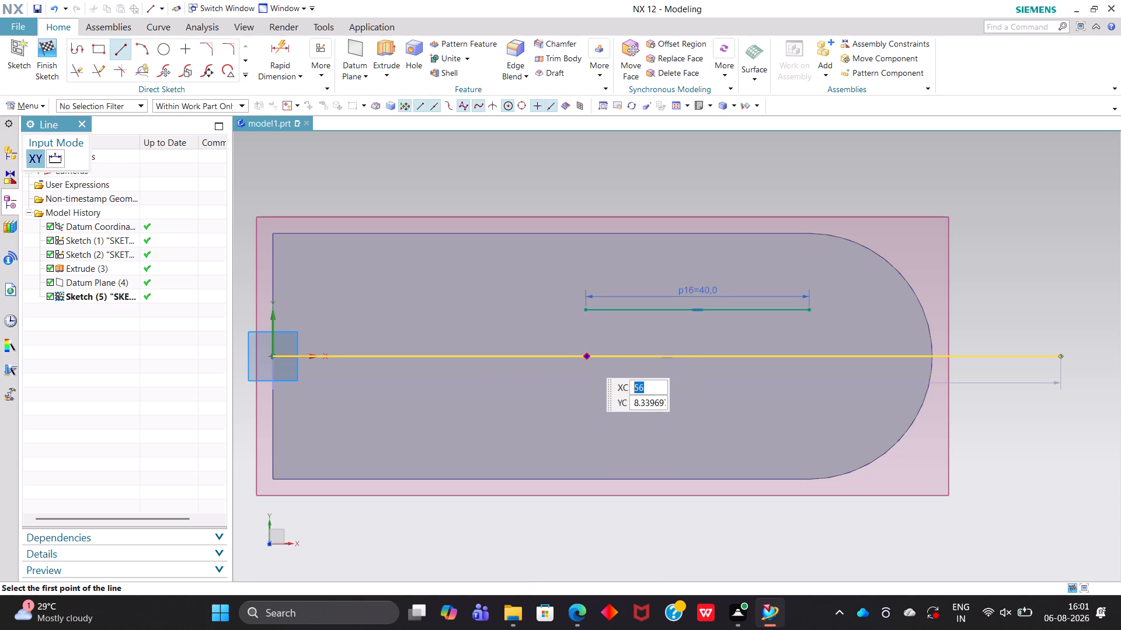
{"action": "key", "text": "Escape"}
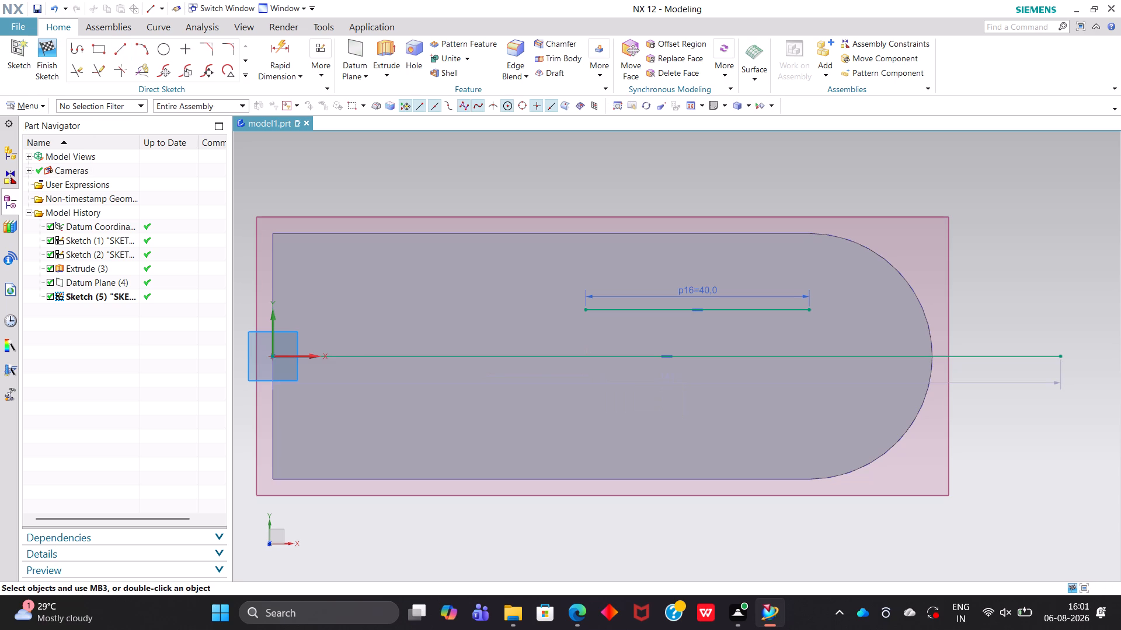
Undo the remaining 40 mm horizontal line above the centre line.
{"action": "key", "text": "ctrl+z"}
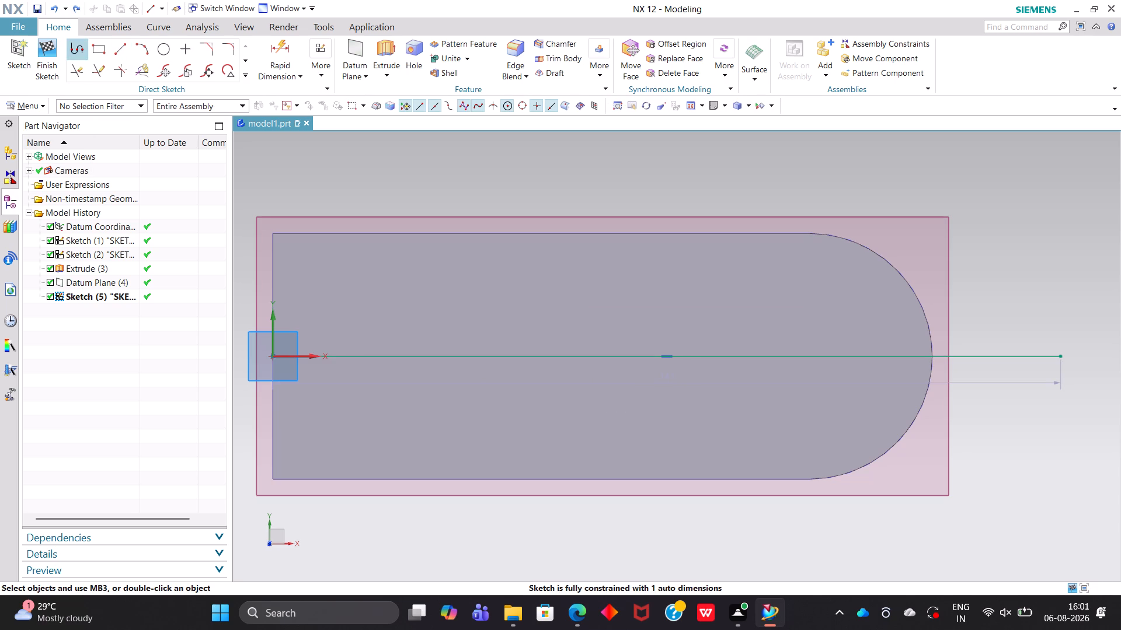
Sketch a connected profile from the centre line's midpoint: 10 mm up, 40 mm horizontally away from the origin, and 20 mm down.
{"action": "left_click", "coordinate": [72, 54]}
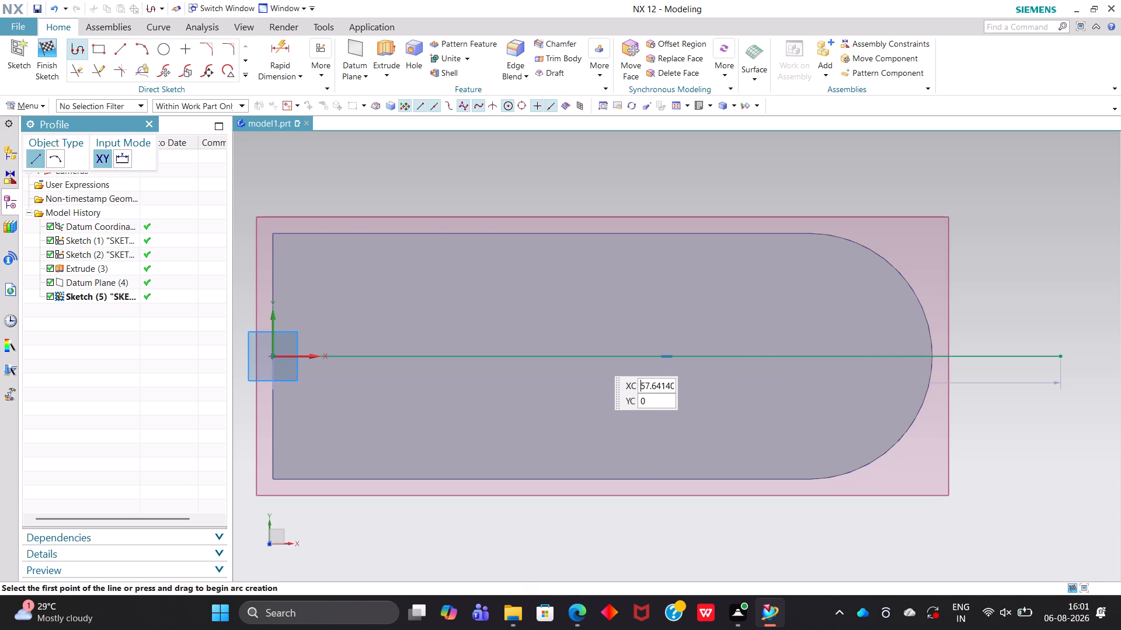
{"action": "left_click", "coordinate": [667, 355]}
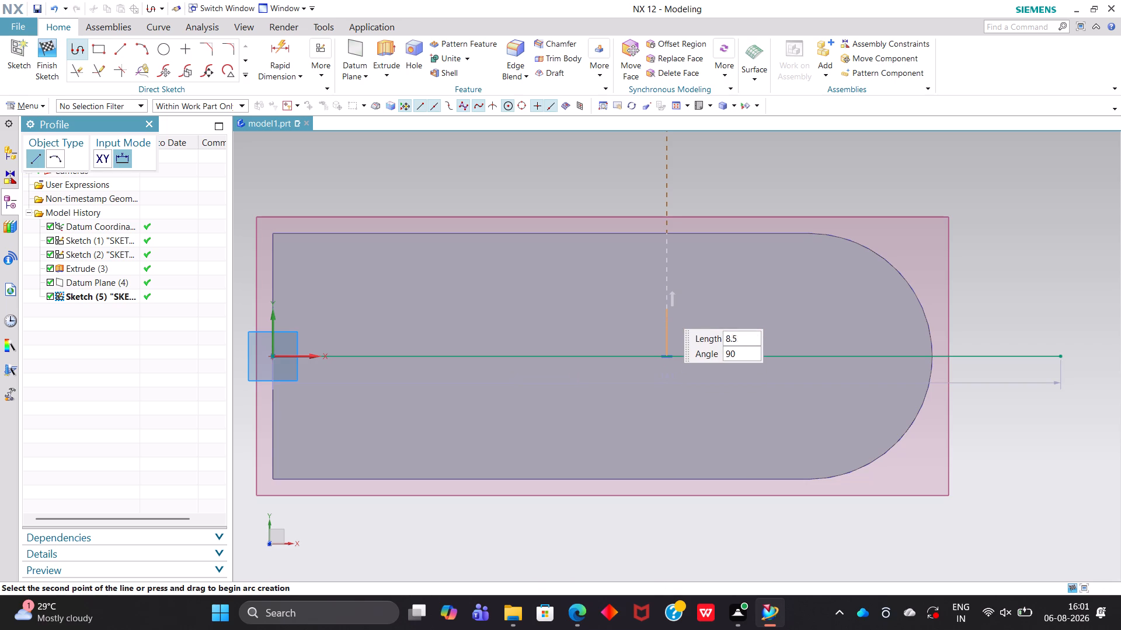
{"action": "type", "text": "10"}
{"action": "key", "text": "Return"}
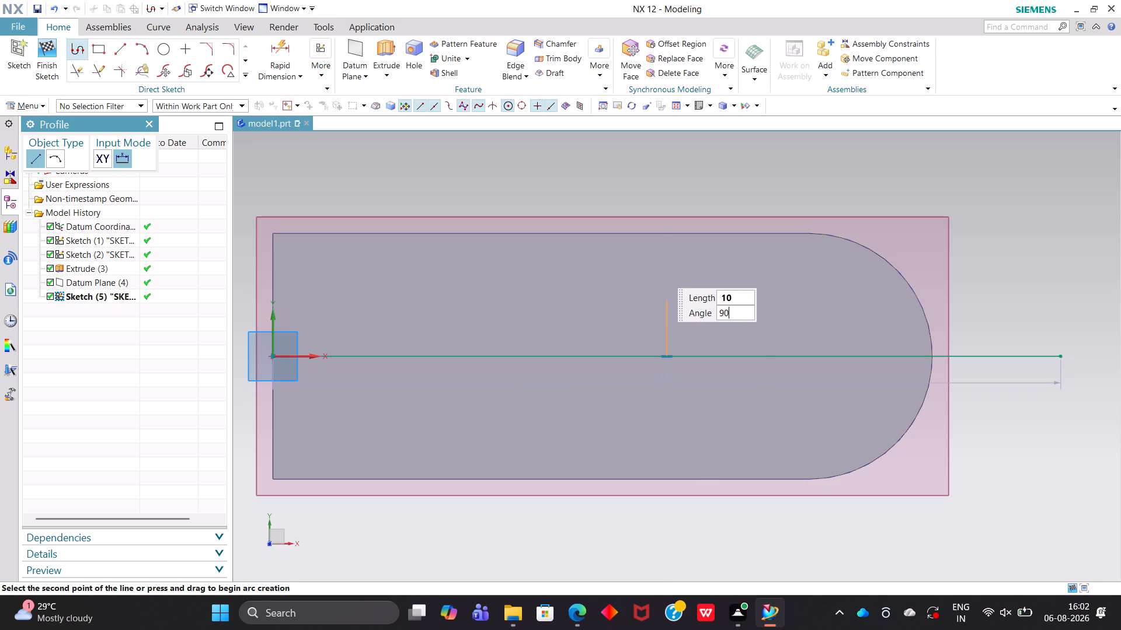
{"action": "left_click", "coordinate": [665, 278]}
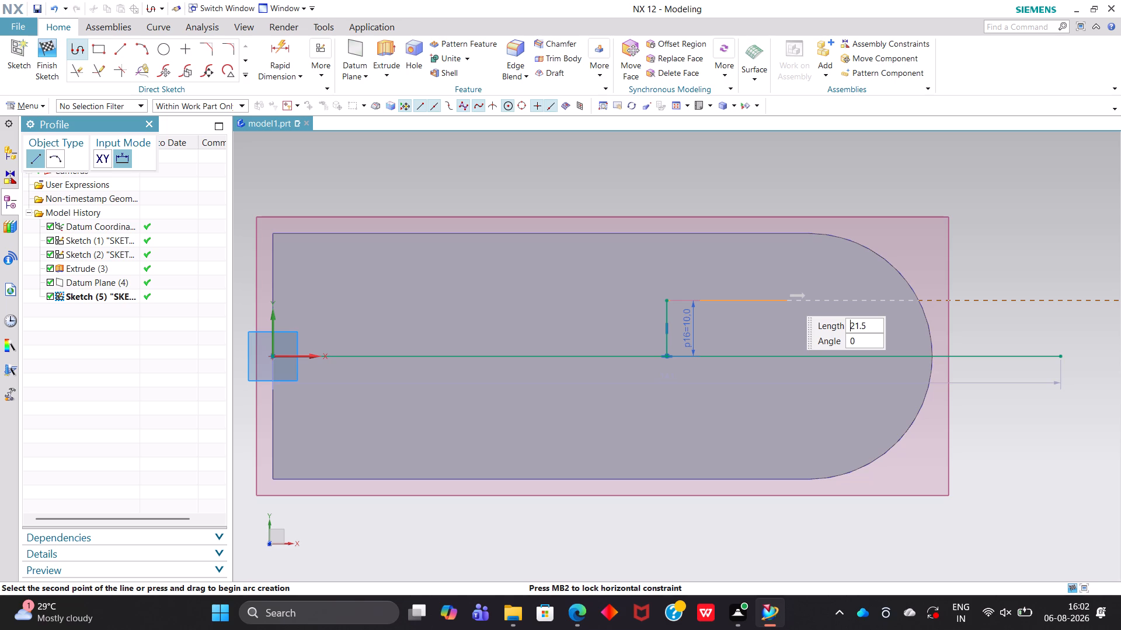
{"action": "type", "text": "40"}
{"action": "key", "text": "Return"}
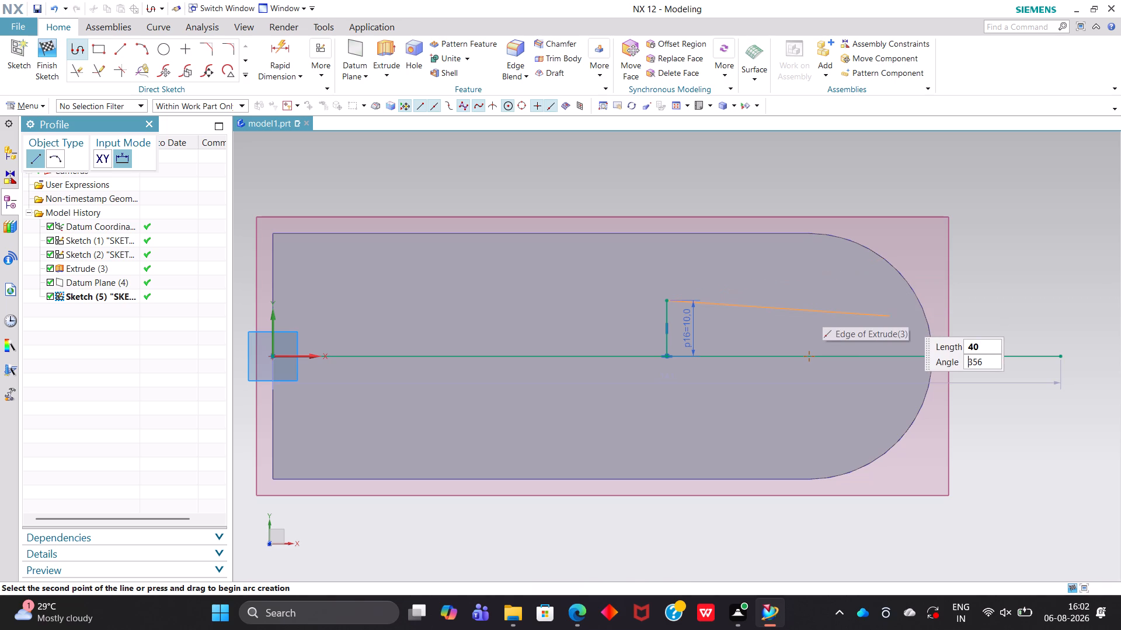
{"action": "left_click", "coordinate": [897, 304]}
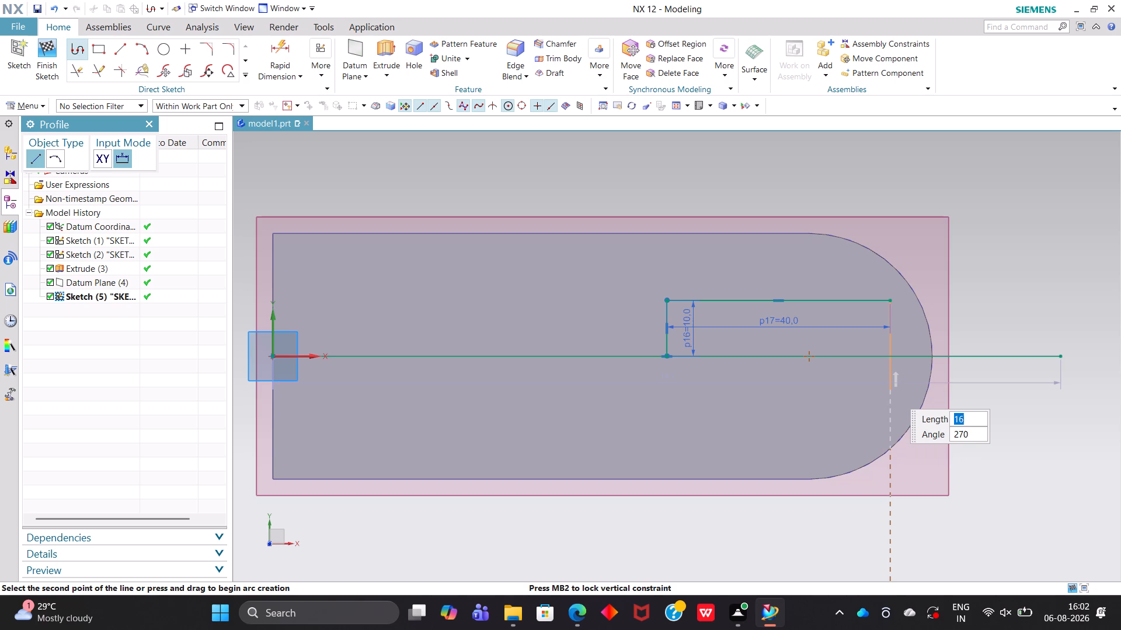
{"action": "type", "text": "20"}
{"action": "key", "text": "Return"}
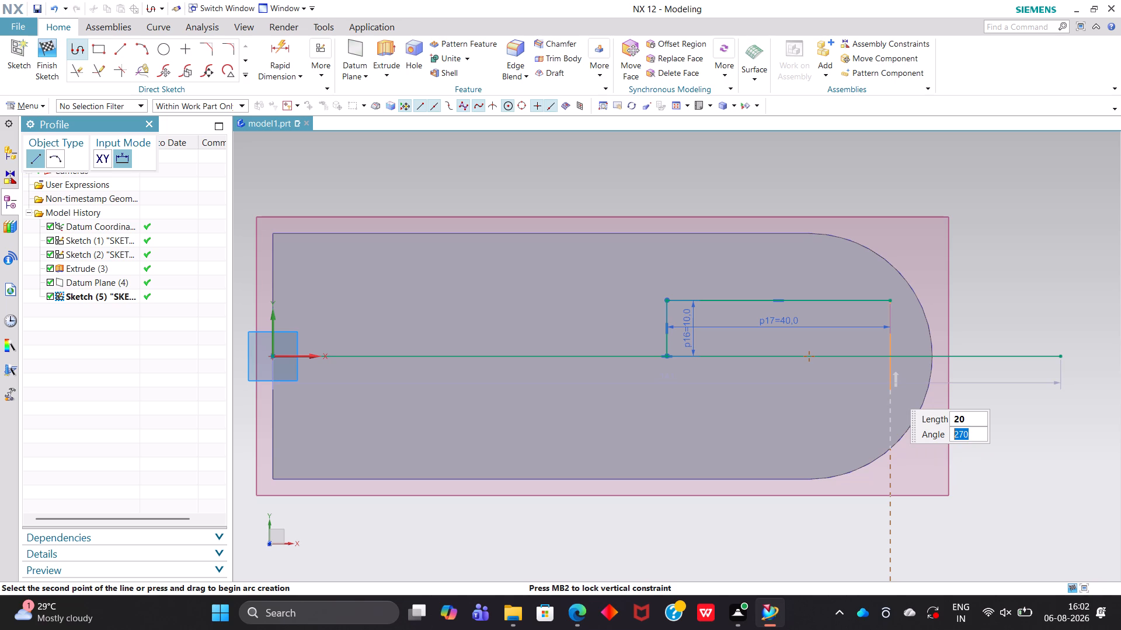
{"action": "left_click", "coordinate": [897, 422]}
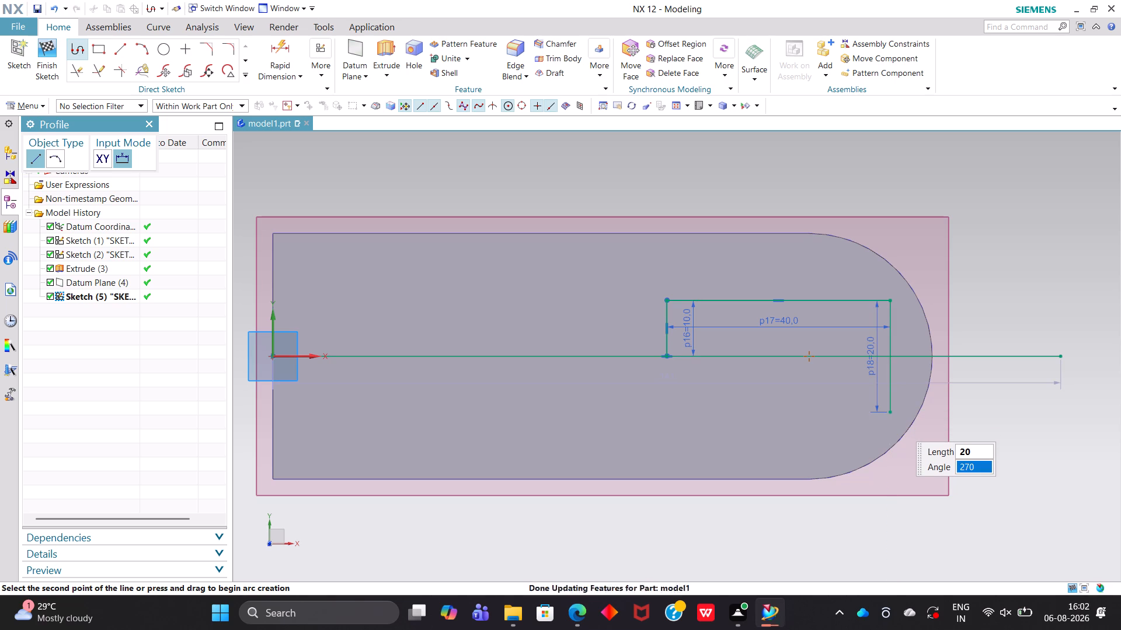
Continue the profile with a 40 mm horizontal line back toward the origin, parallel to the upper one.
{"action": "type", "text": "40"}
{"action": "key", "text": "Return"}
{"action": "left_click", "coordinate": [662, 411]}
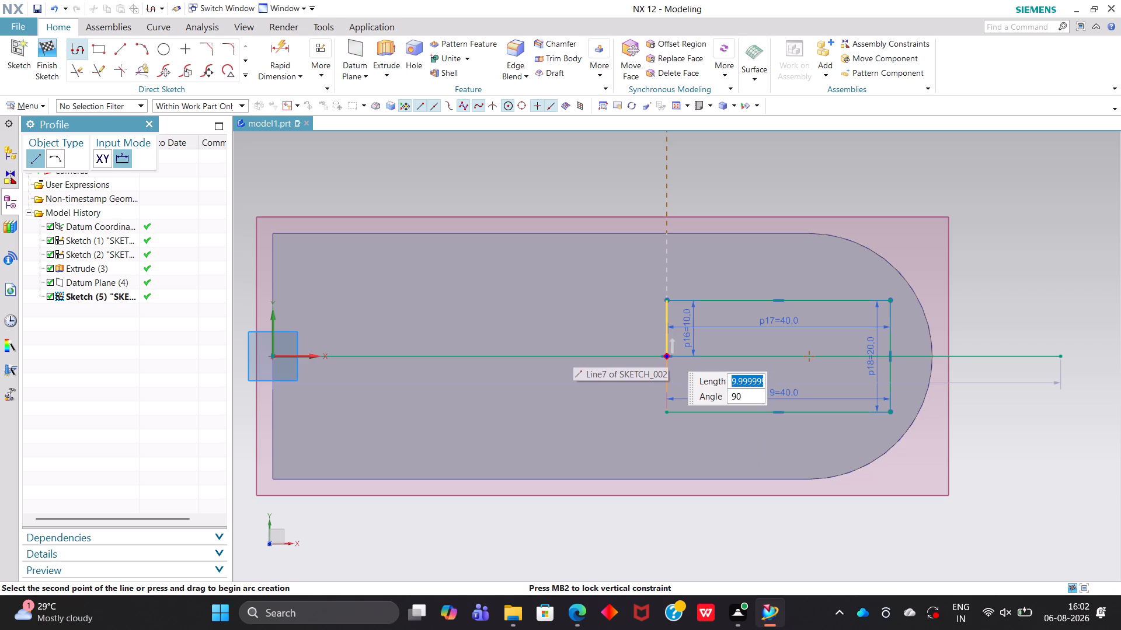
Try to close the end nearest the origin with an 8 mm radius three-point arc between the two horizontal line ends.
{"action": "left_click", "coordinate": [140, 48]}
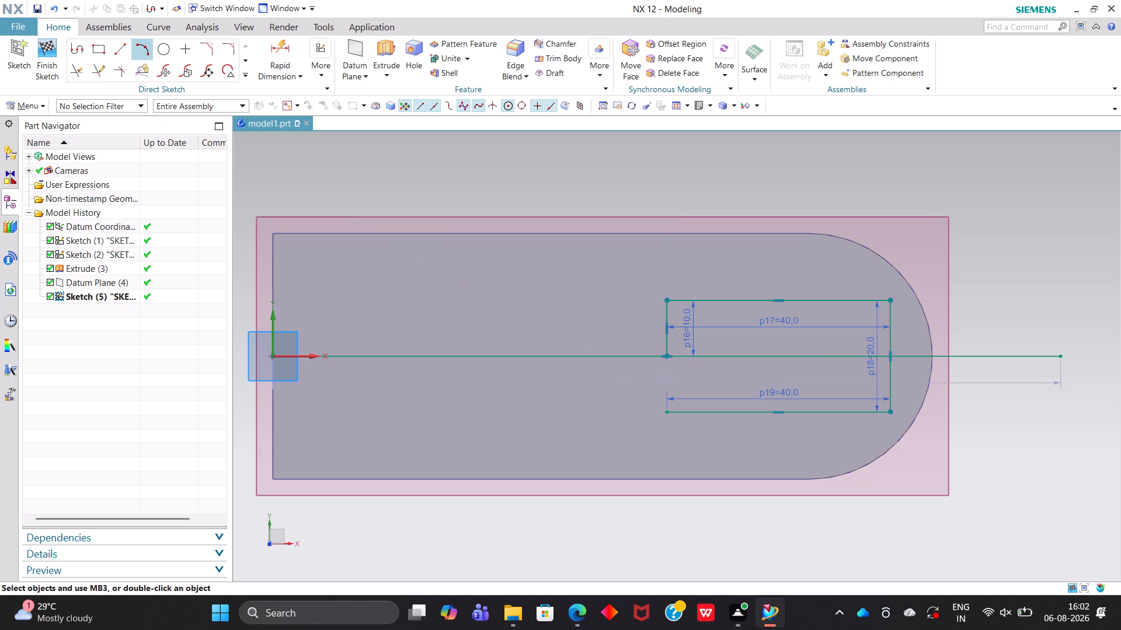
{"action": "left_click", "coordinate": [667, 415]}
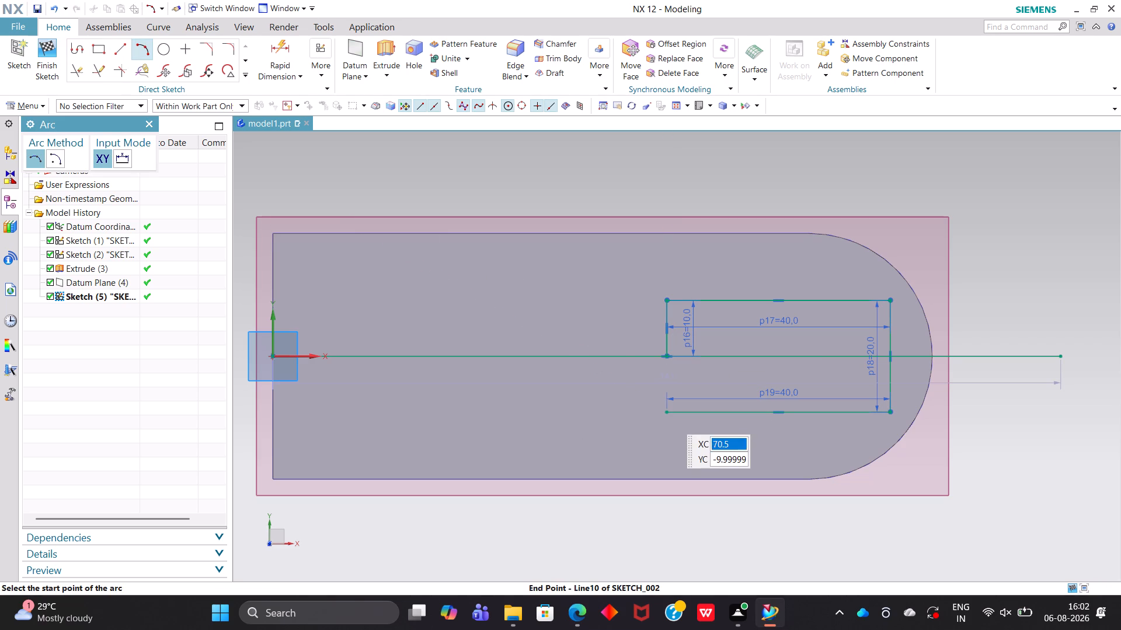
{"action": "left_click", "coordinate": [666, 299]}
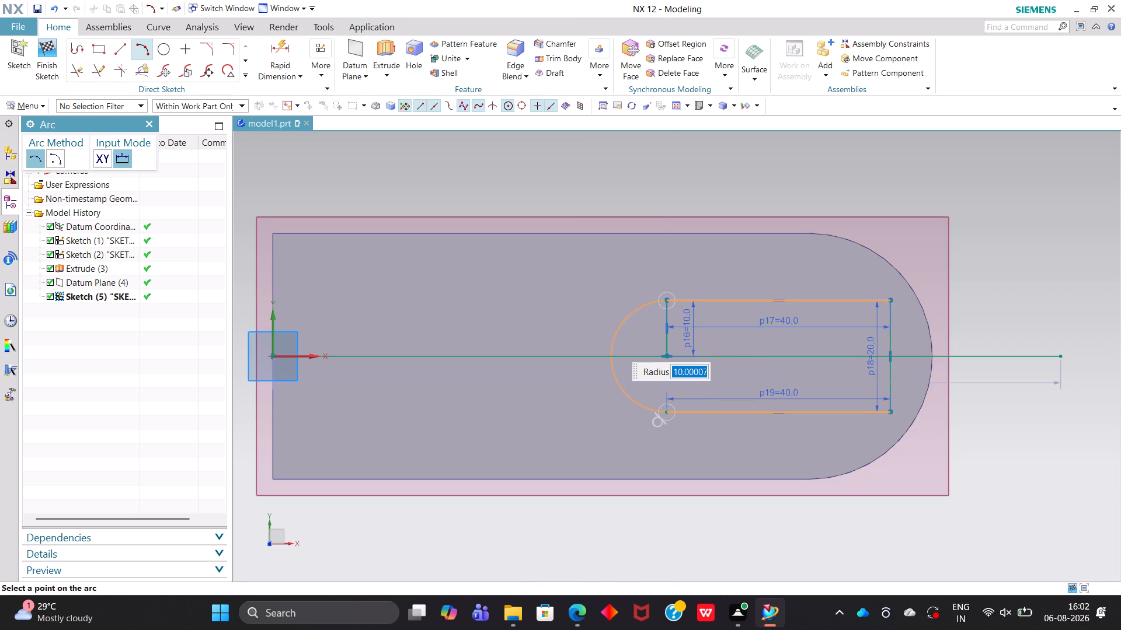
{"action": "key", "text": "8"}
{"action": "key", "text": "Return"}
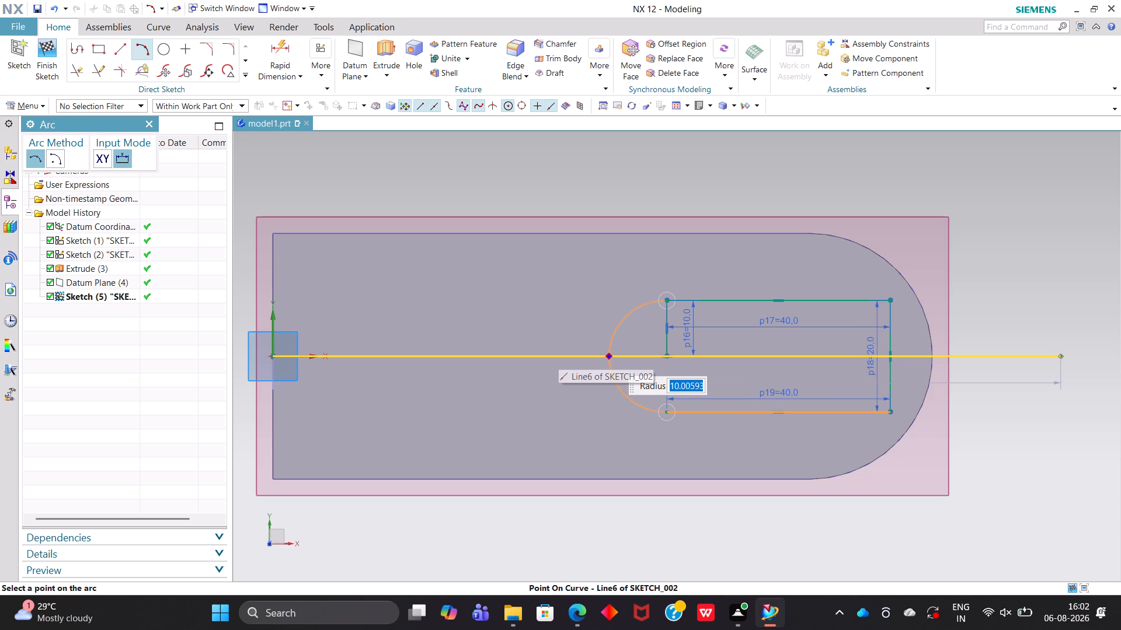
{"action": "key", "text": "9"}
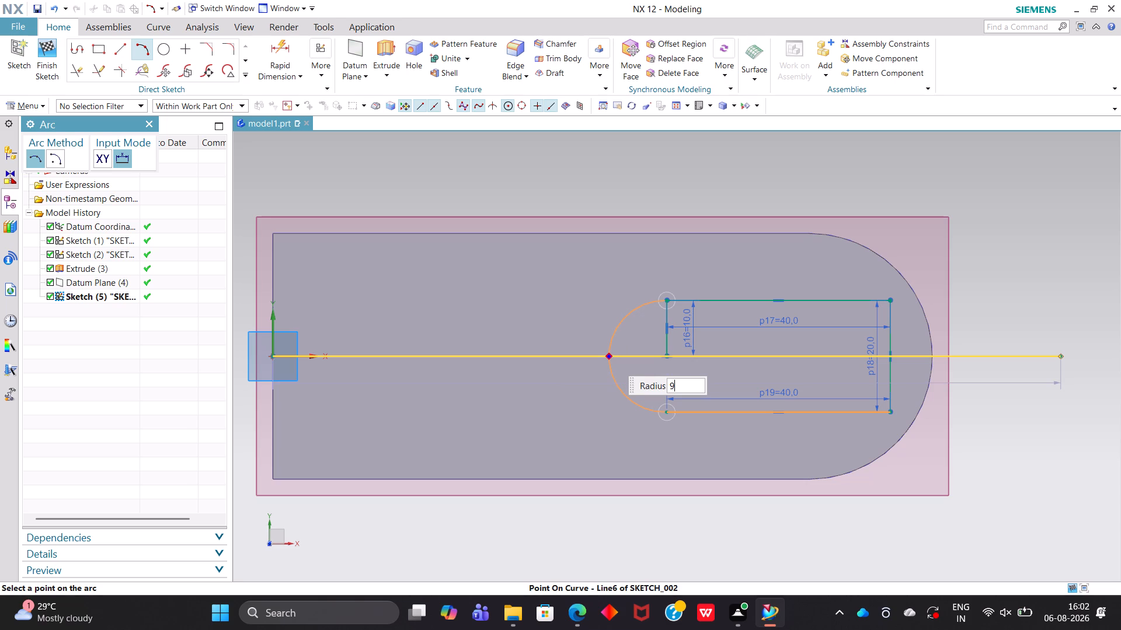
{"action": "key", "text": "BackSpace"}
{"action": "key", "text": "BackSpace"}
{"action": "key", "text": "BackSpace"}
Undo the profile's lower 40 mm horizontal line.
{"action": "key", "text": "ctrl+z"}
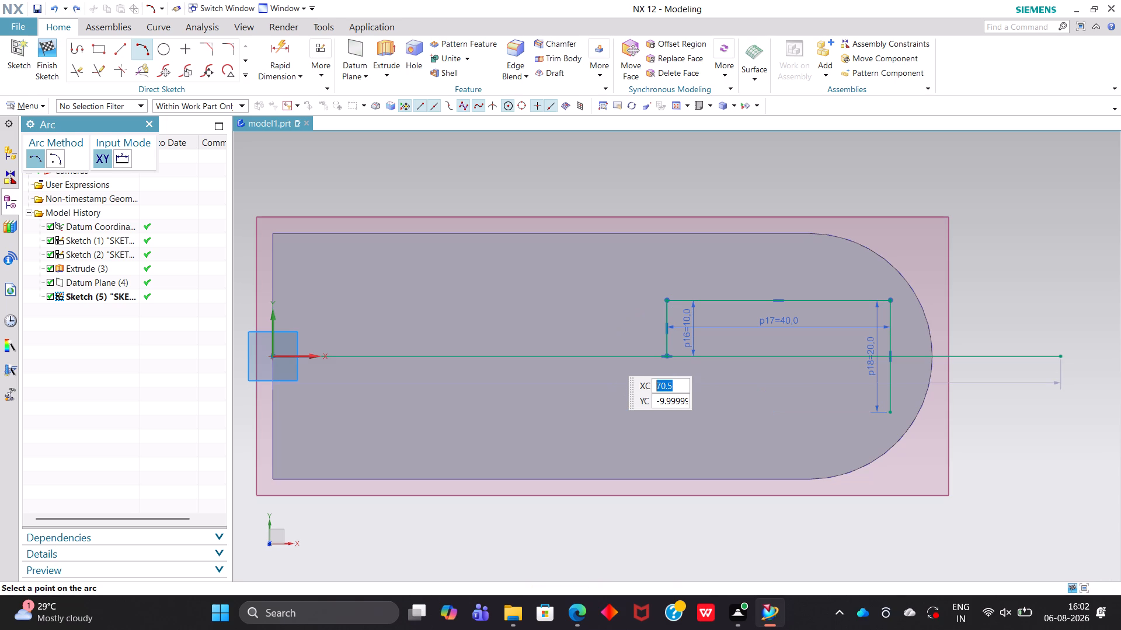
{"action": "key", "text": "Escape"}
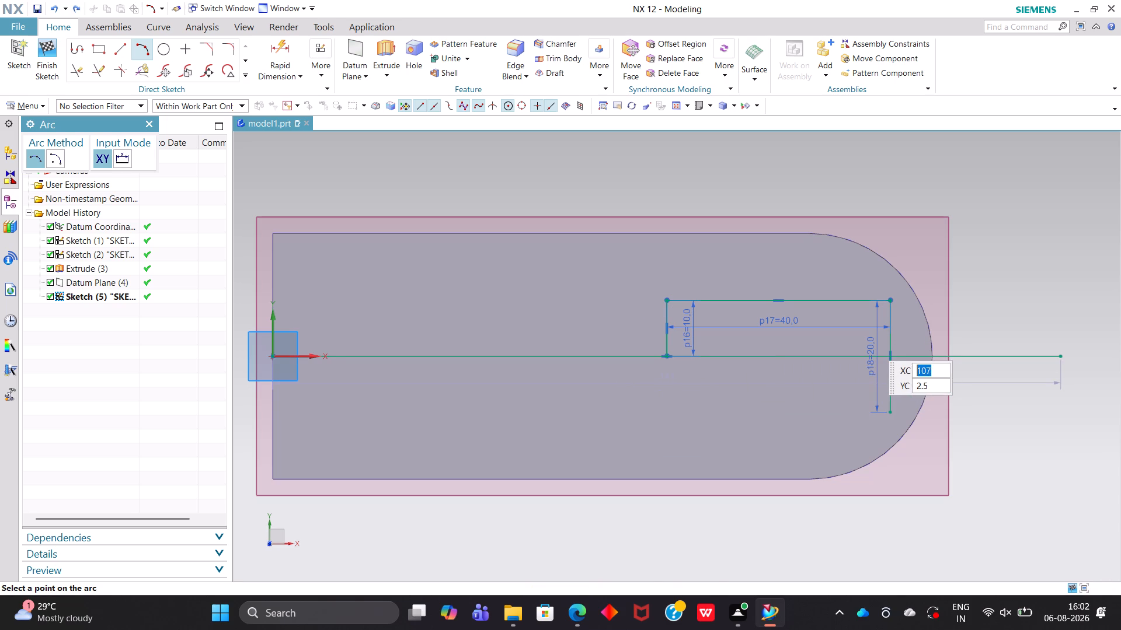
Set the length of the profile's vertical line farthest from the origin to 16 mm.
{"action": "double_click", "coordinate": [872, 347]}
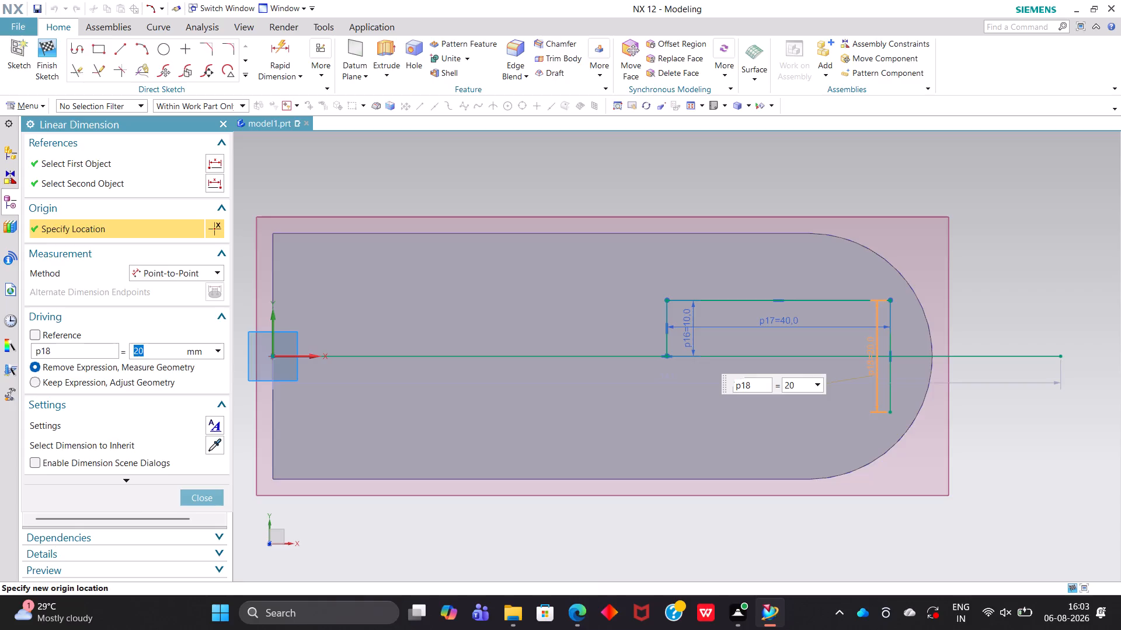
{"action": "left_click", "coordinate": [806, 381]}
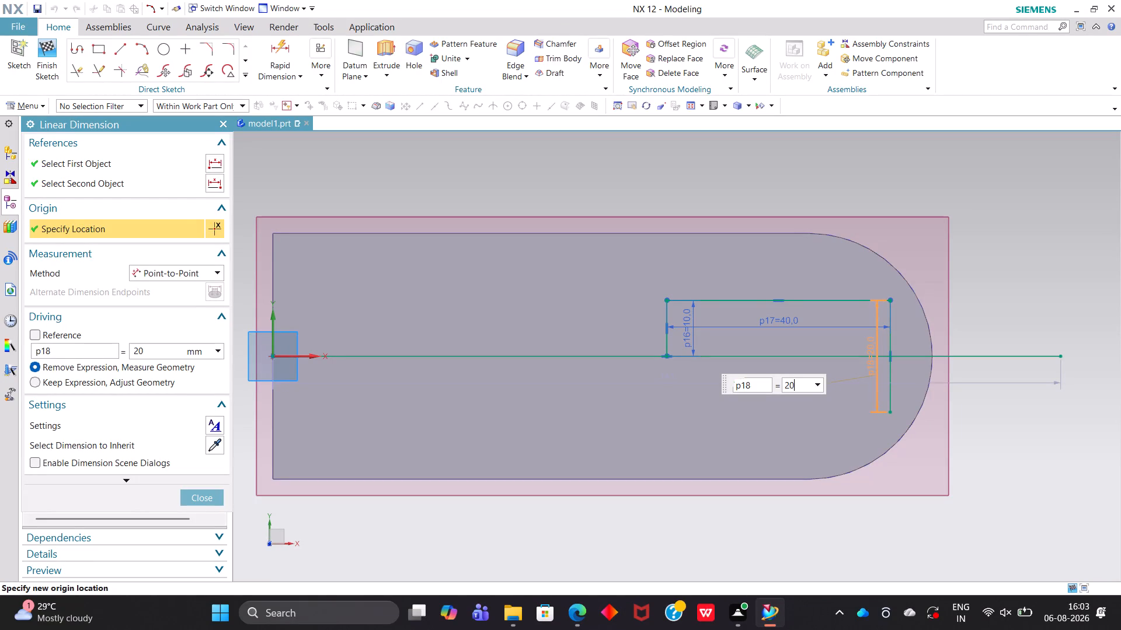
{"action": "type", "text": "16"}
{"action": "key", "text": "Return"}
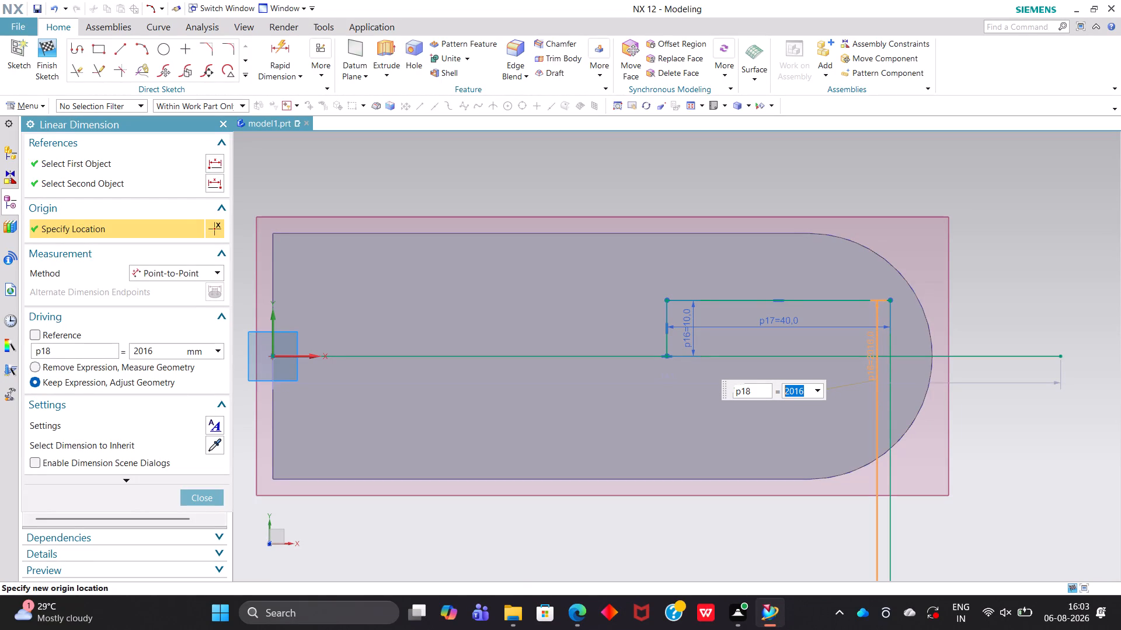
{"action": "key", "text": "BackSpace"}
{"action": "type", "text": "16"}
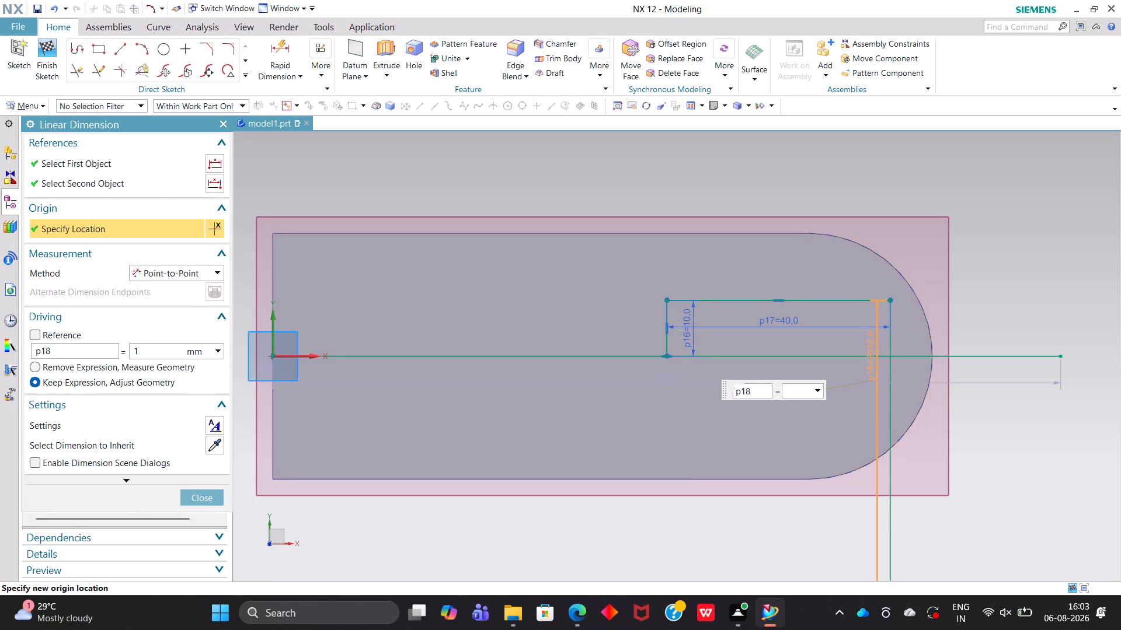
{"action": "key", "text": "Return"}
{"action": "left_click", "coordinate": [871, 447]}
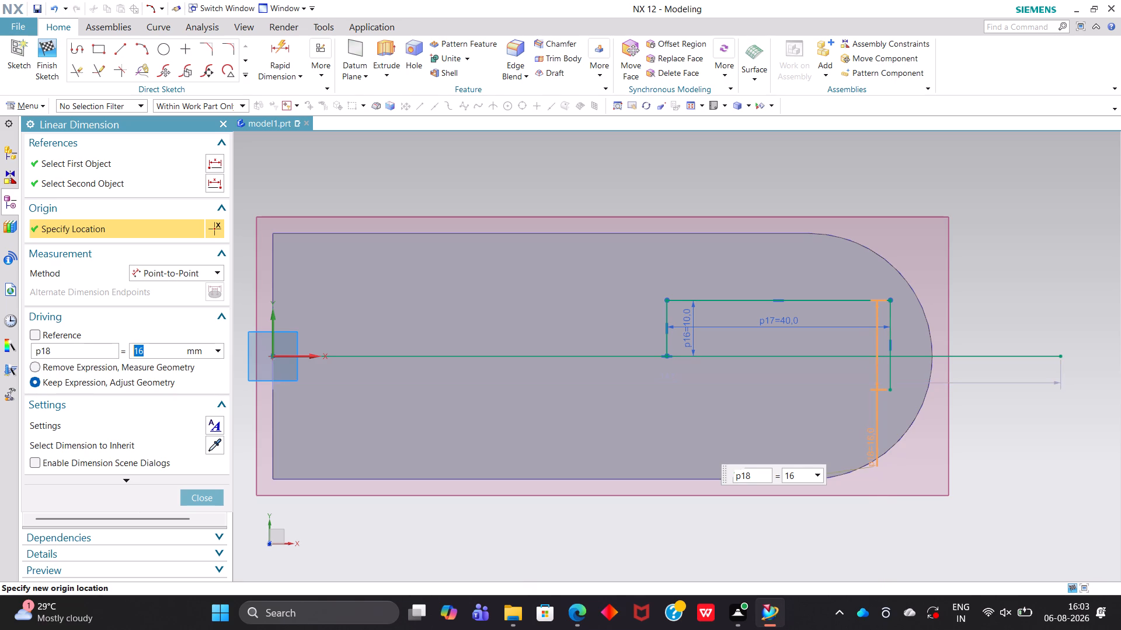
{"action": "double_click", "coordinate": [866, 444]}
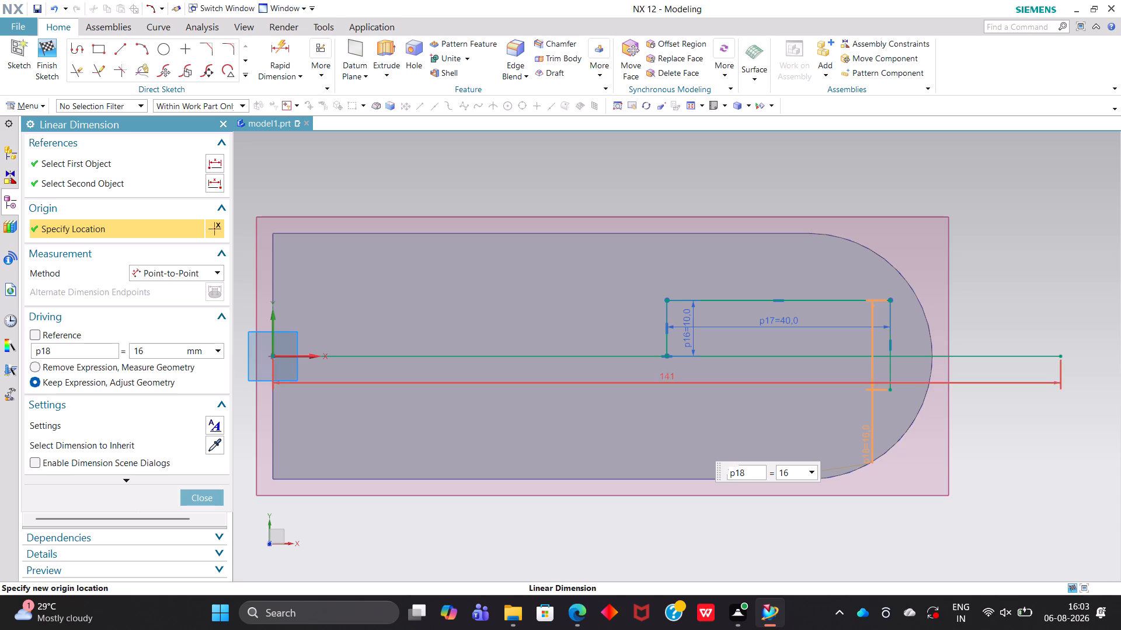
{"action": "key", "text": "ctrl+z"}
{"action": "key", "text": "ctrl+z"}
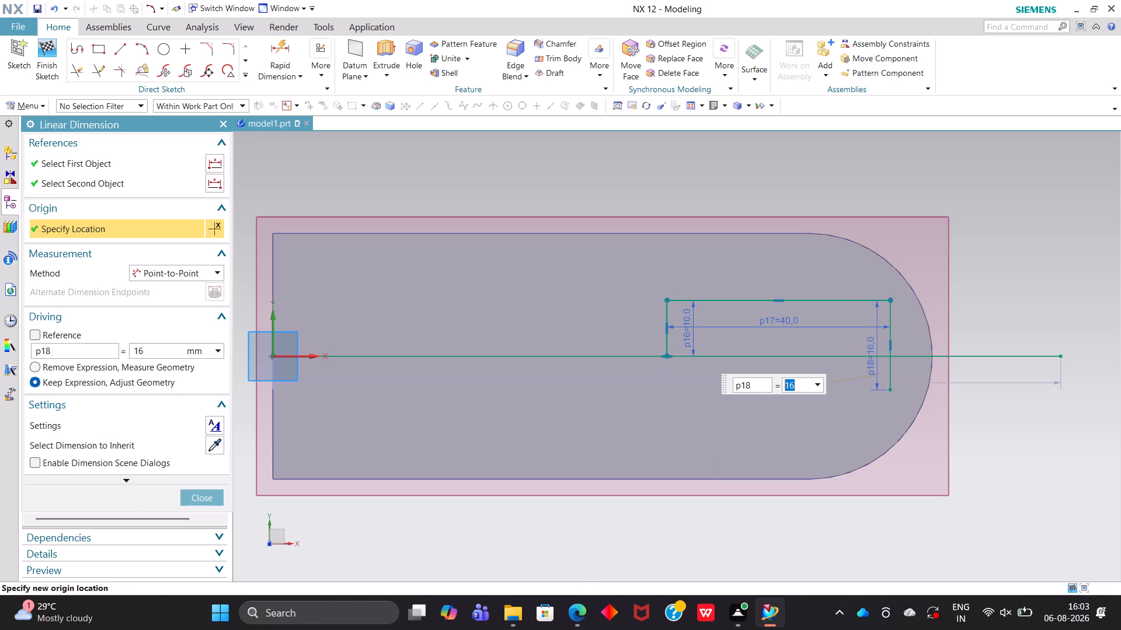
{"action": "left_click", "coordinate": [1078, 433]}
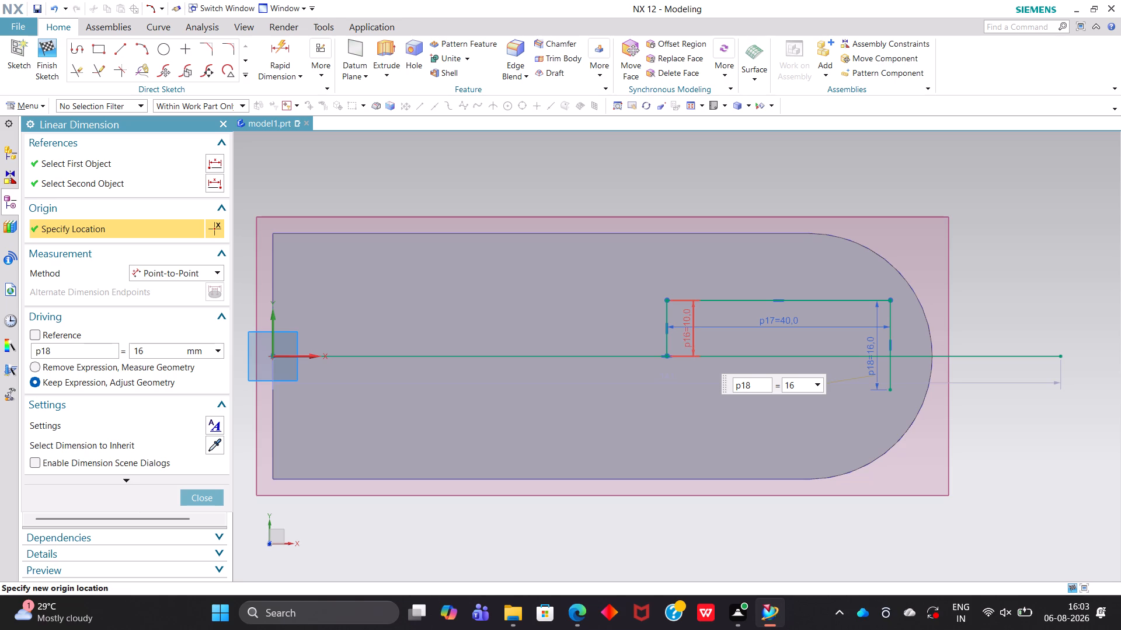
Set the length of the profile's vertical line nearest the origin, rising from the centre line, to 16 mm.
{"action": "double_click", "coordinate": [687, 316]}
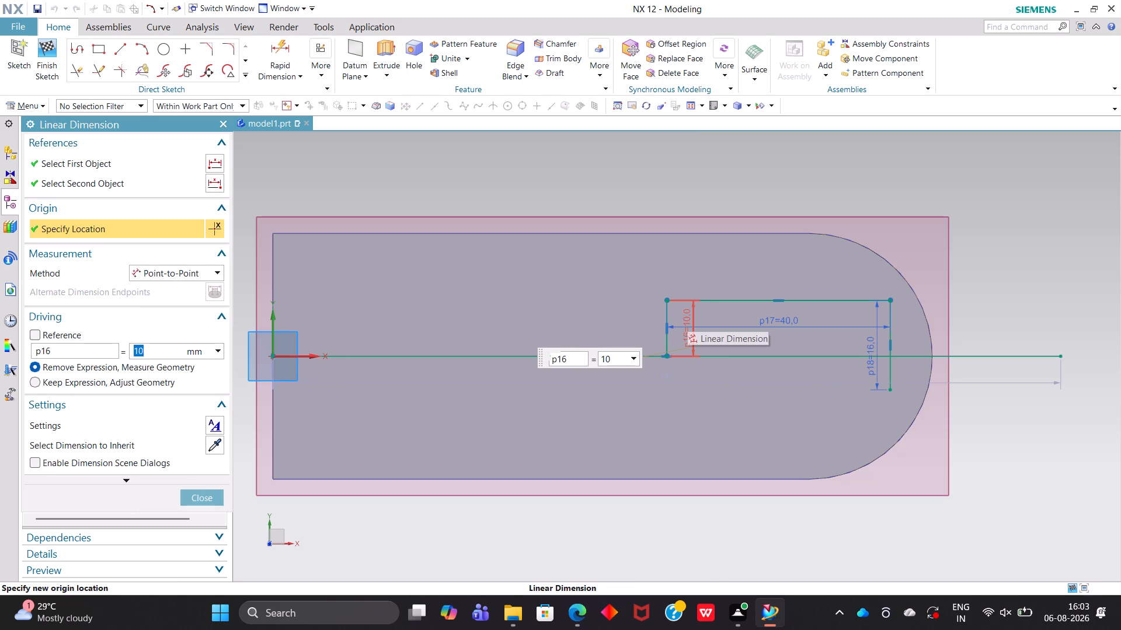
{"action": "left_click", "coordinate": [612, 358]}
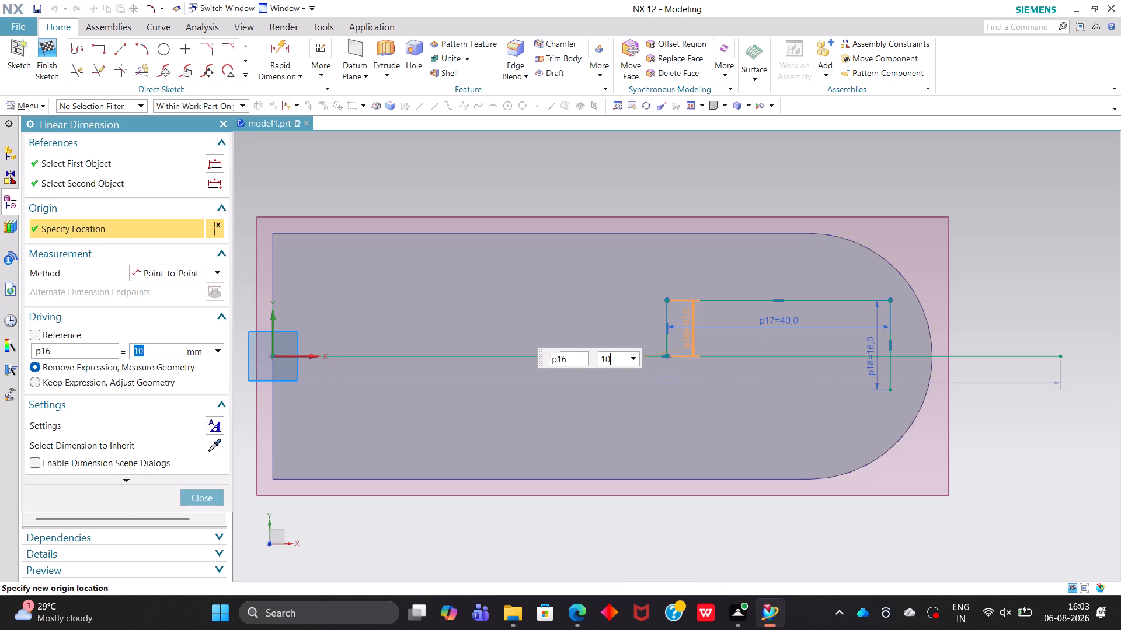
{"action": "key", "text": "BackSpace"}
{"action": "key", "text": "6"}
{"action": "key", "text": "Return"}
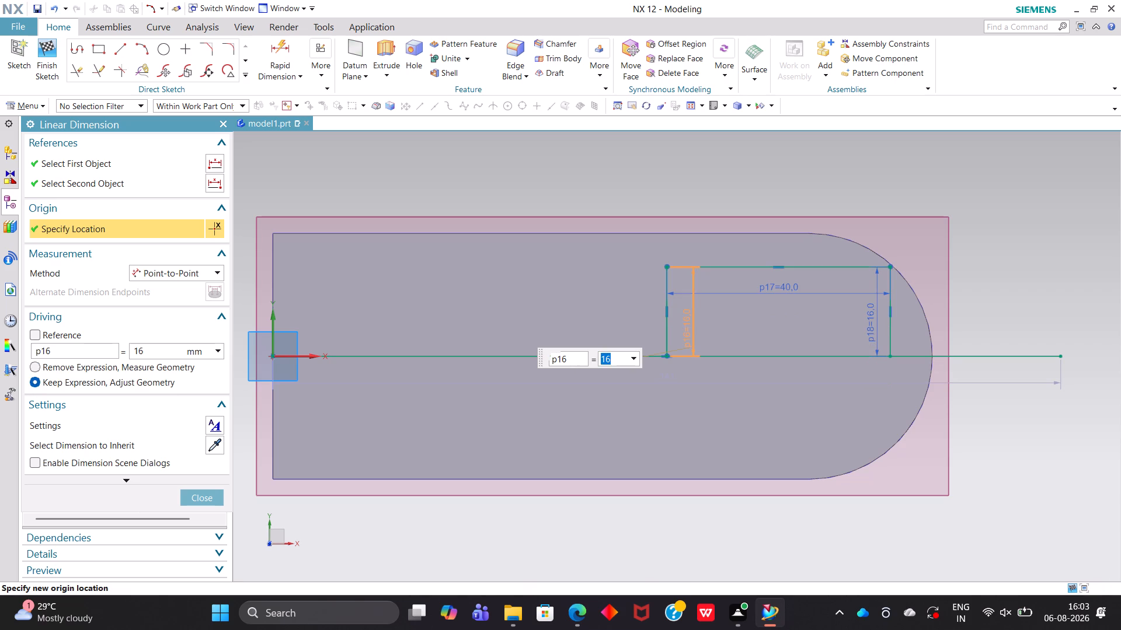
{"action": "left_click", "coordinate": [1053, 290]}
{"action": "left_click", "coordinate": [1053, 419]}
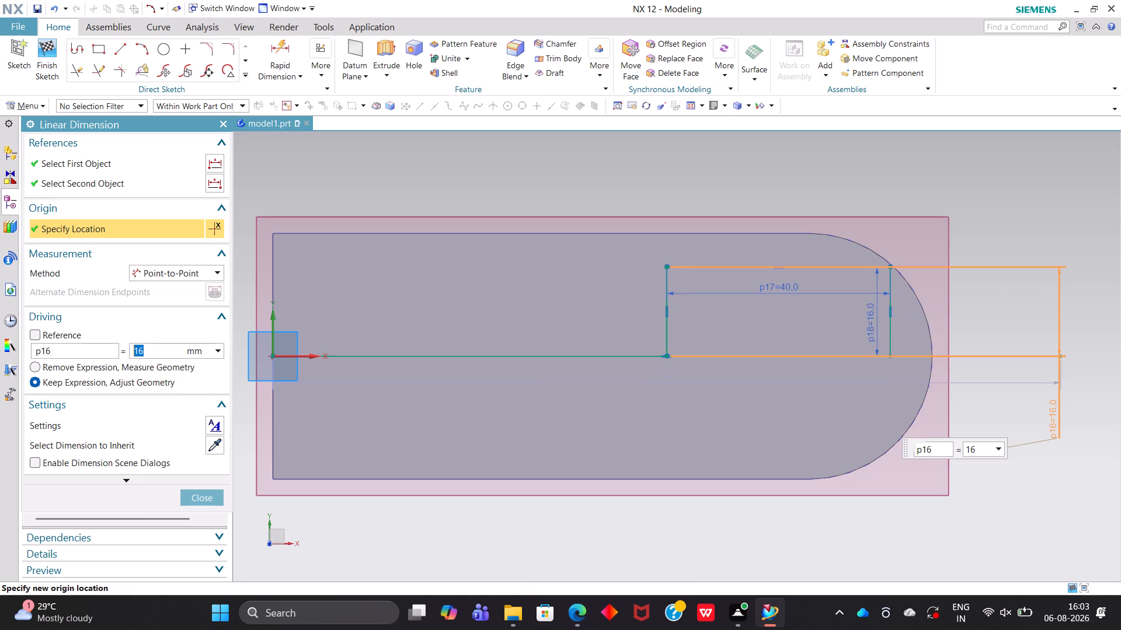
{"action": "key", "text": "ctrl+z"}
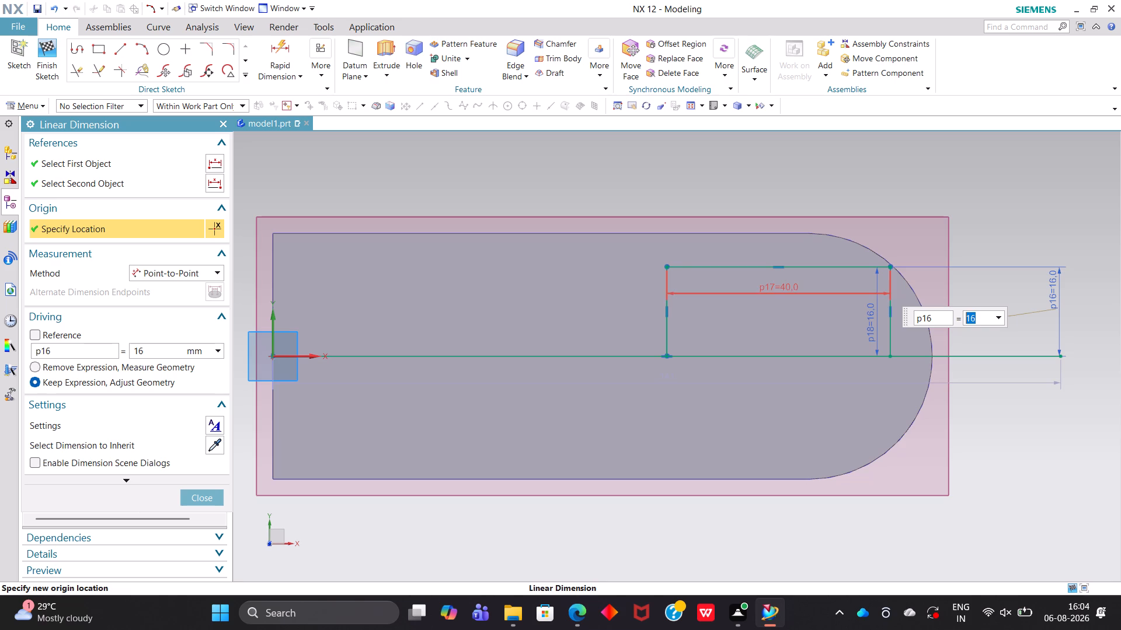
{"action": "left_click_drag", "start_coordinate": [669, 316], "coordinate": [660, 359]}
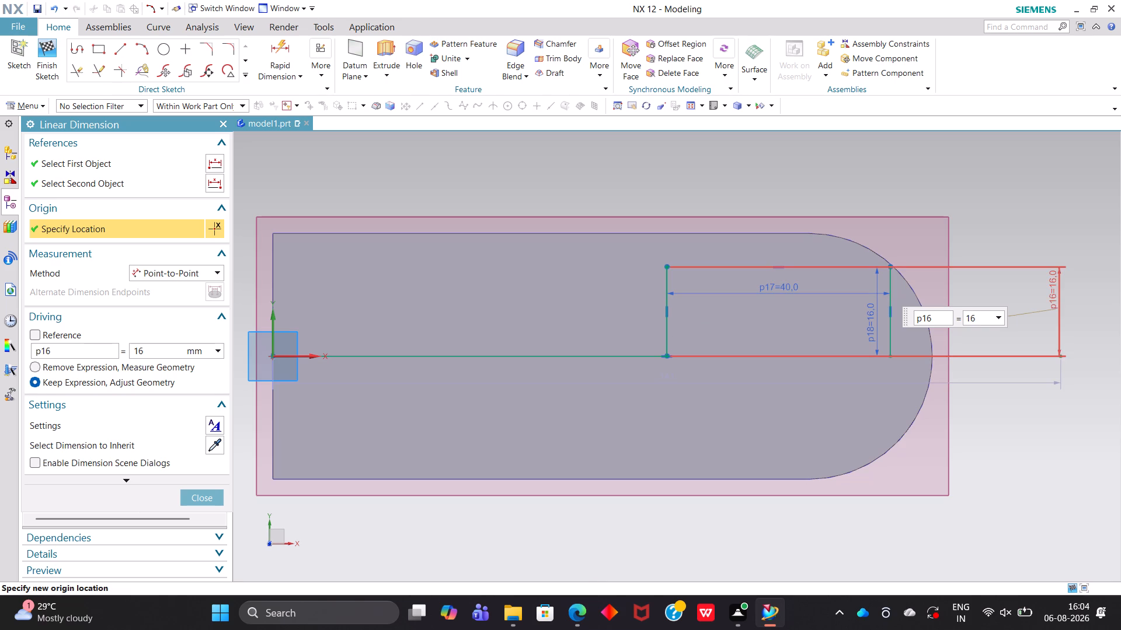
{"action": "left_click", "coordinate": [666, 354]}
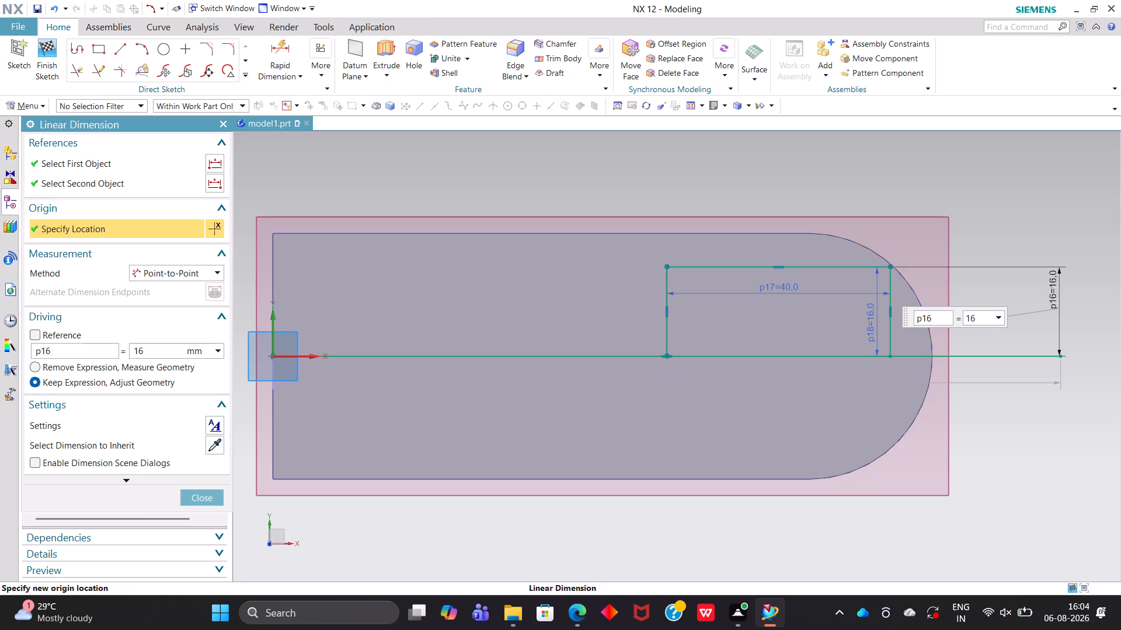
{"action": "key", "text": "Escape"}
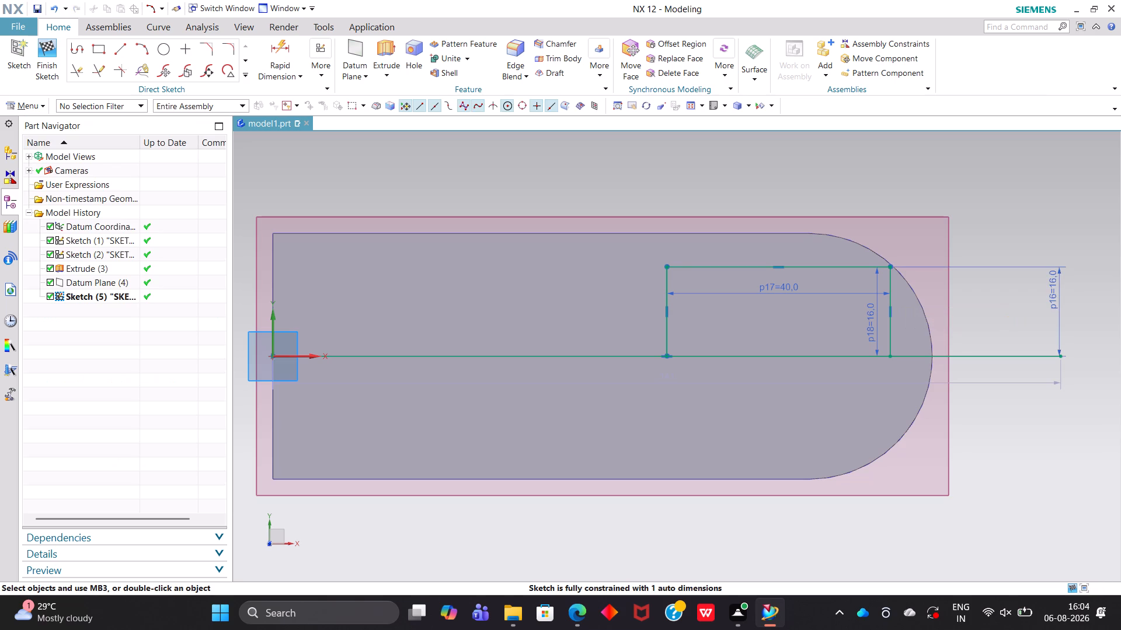
Undo the dimension edits, the whole profile sketch with its centre line, and the datum plane, keeping the extruded base plate.
{"action": "key", "text": "ctrl+z"}
{"action": "key", "text": "ctrl+z"}
{"action": "key", "text": "ctrl+z"}
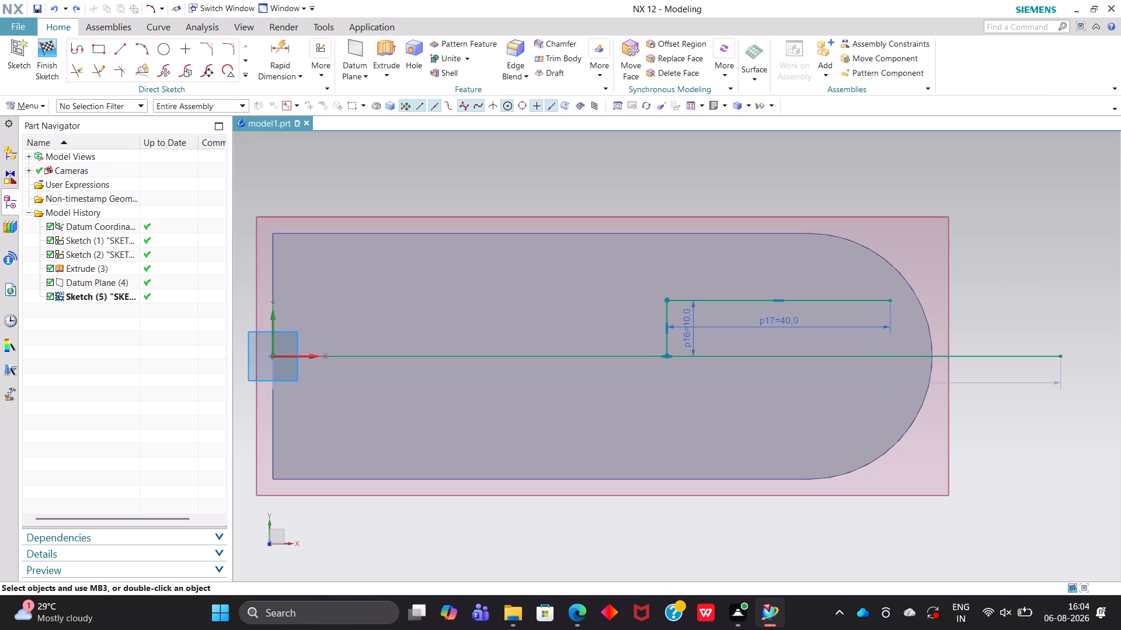
{"action": "key", "text": "ctrl+z"}
{"action": "key", "text": "ctrl+z"}
{"action": "key", "text": "ctrl+z"}
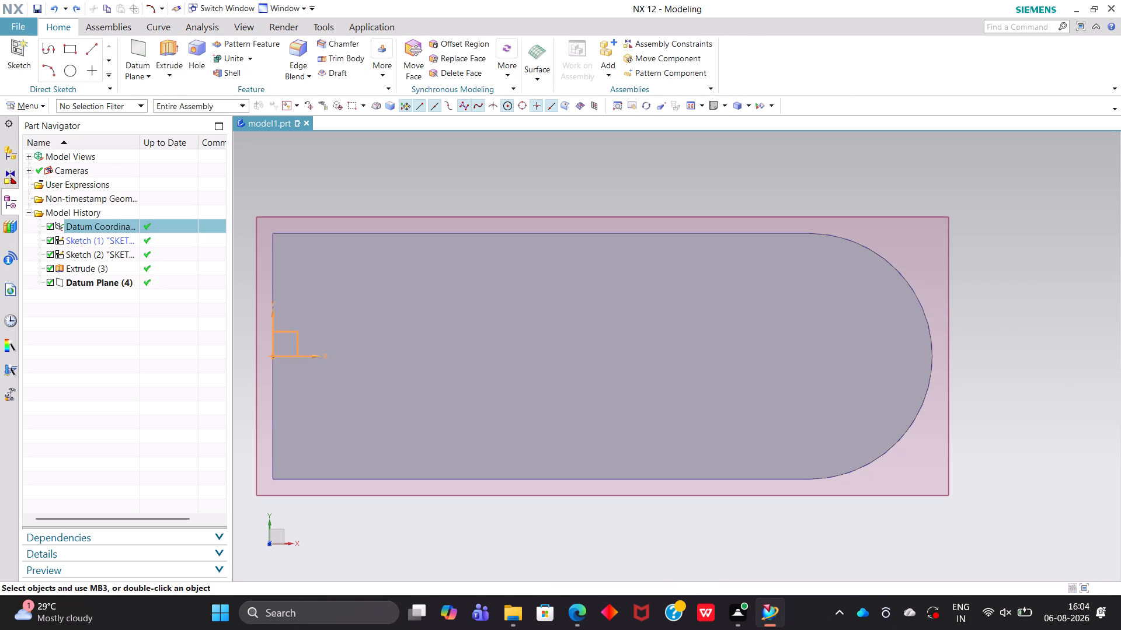
{"action": "key", "text": "ctrl+z"}
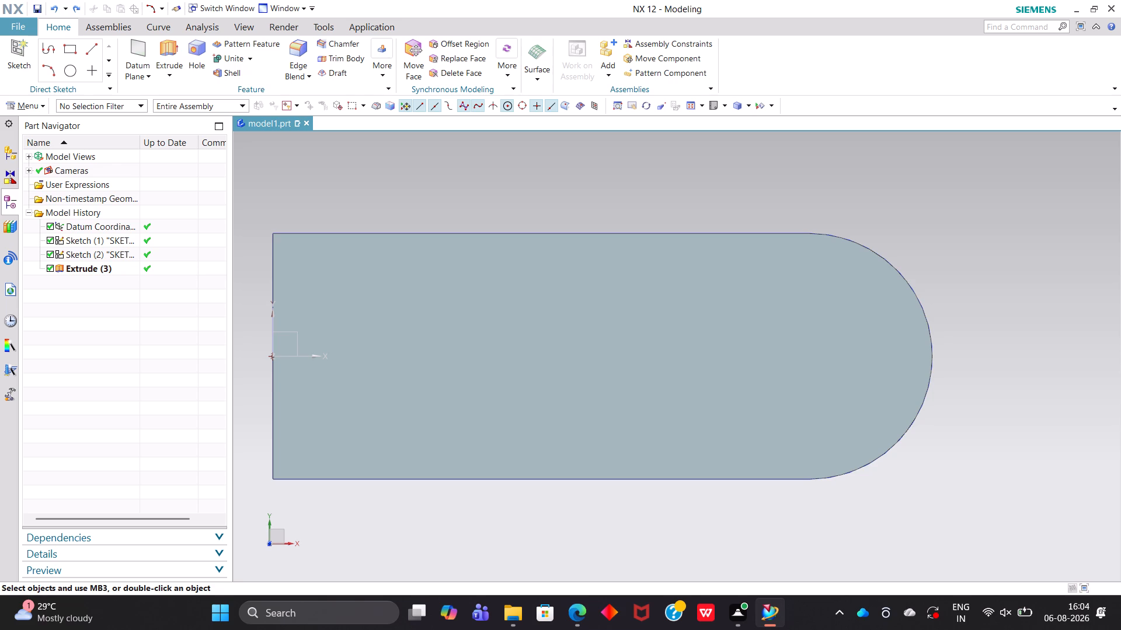
Open the first sketch in the model history for editing.
{"action": "double_click", "coordinate": [100, 243]}
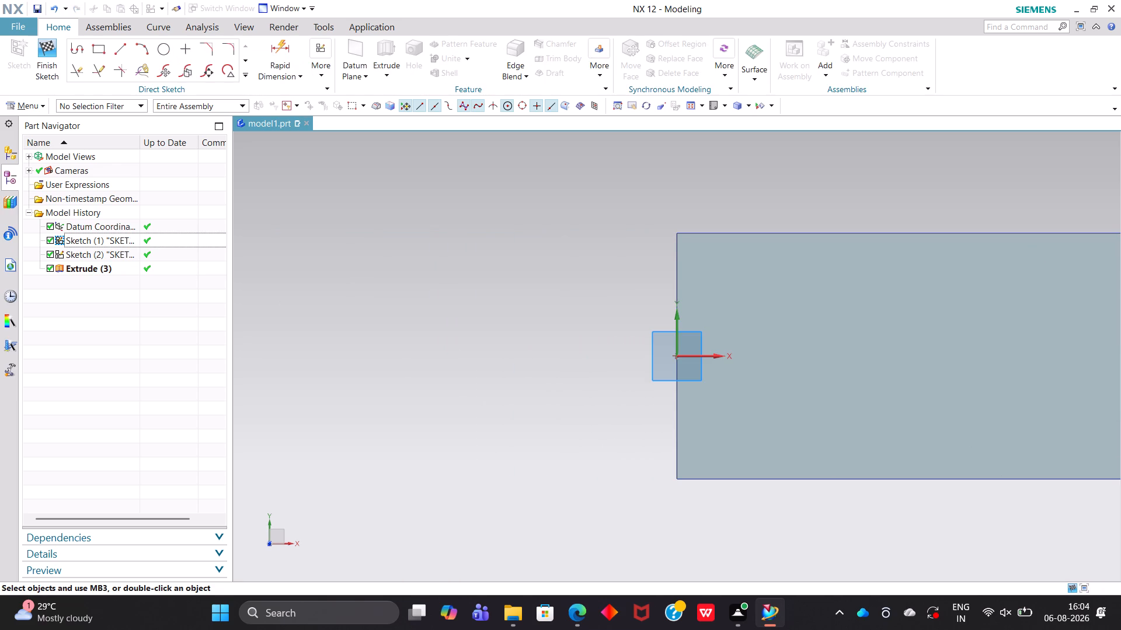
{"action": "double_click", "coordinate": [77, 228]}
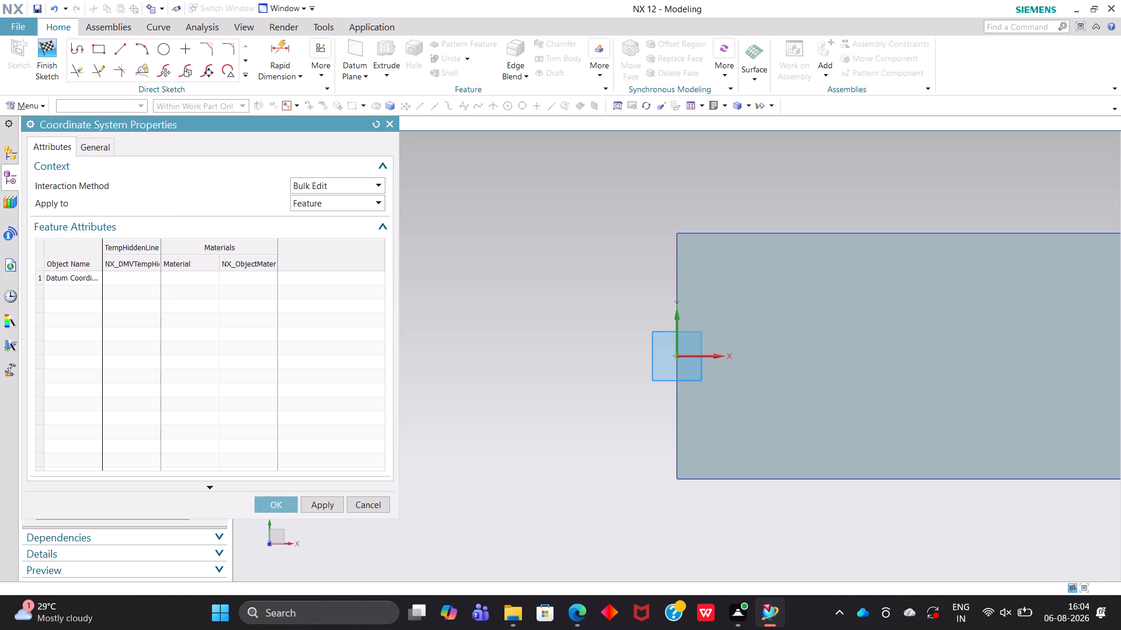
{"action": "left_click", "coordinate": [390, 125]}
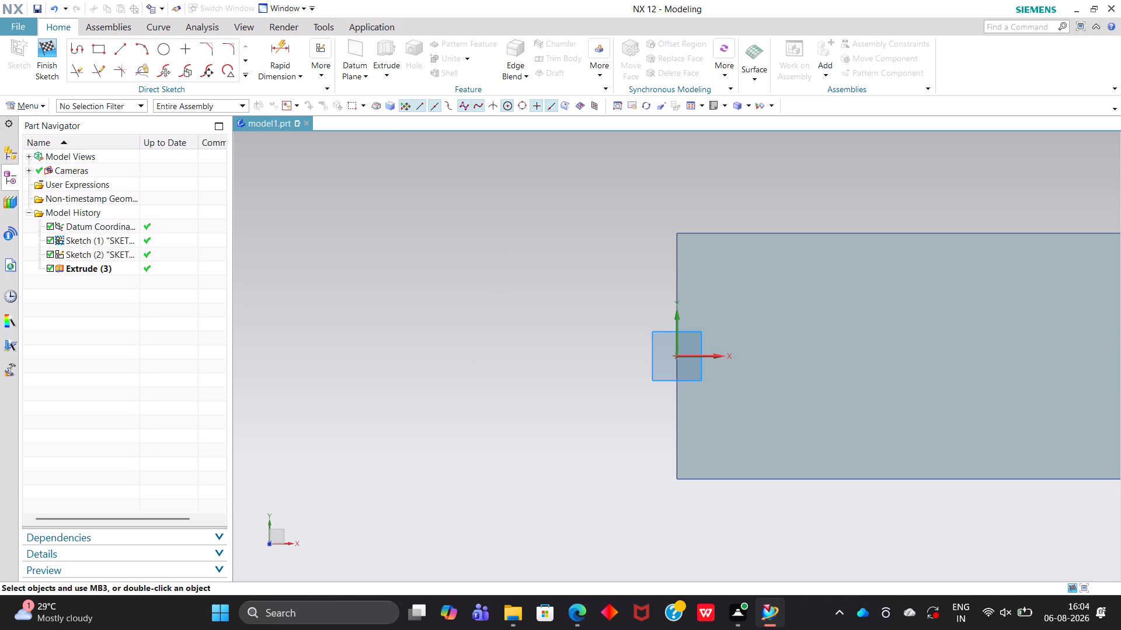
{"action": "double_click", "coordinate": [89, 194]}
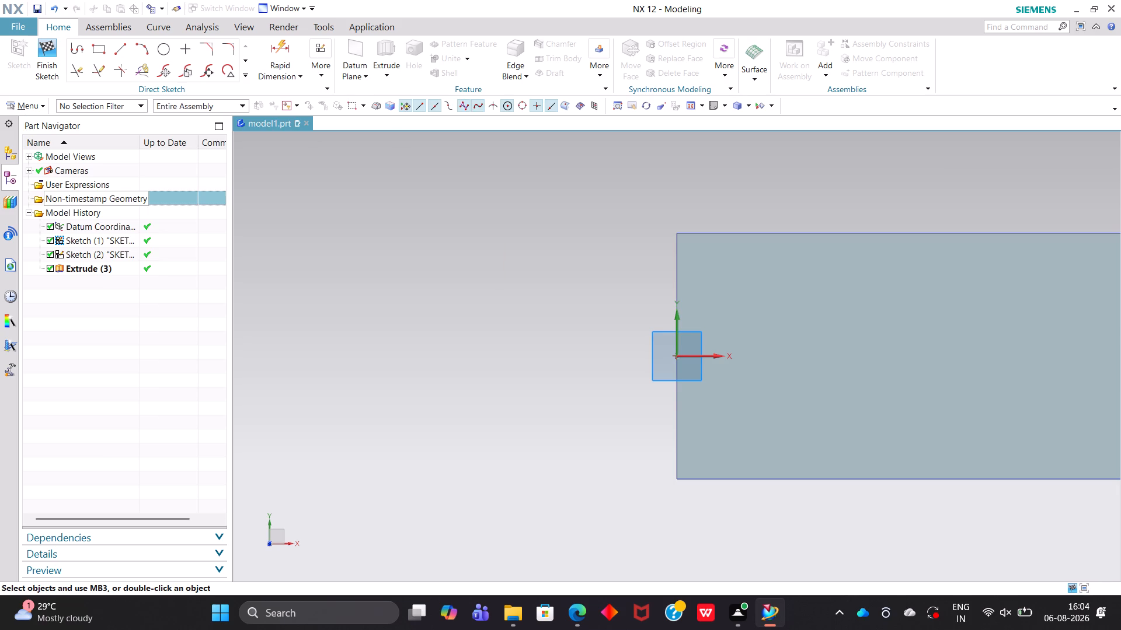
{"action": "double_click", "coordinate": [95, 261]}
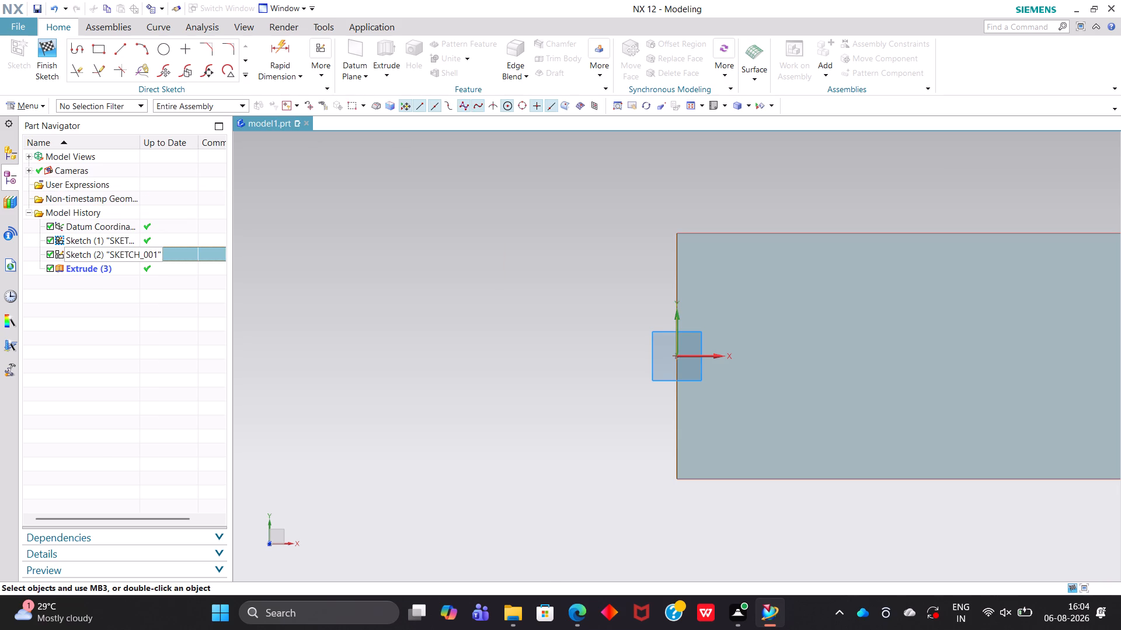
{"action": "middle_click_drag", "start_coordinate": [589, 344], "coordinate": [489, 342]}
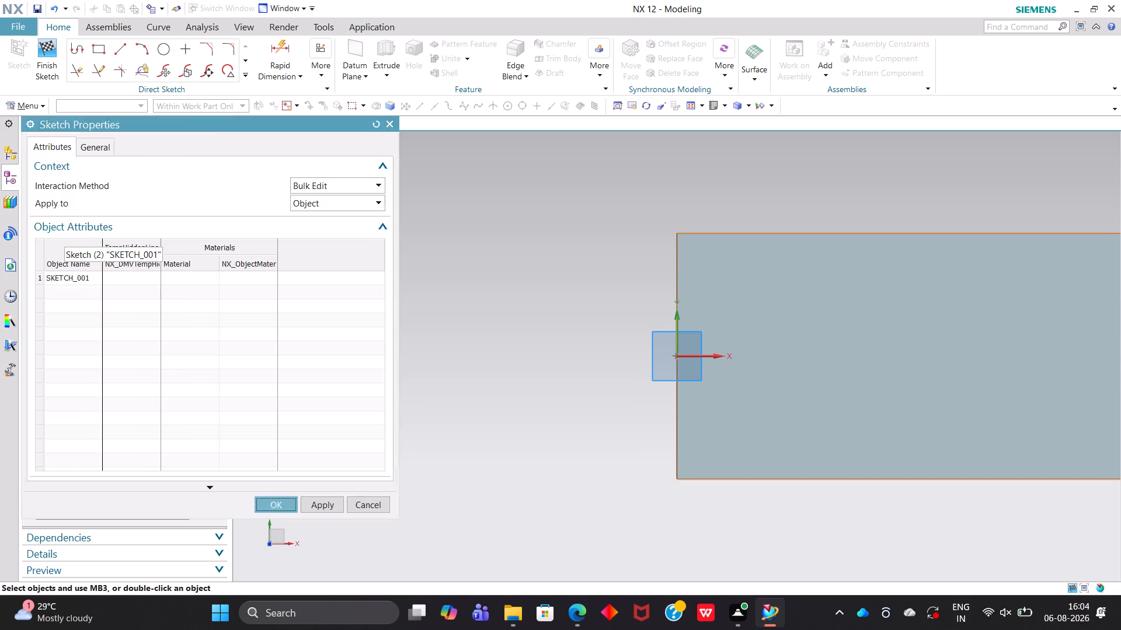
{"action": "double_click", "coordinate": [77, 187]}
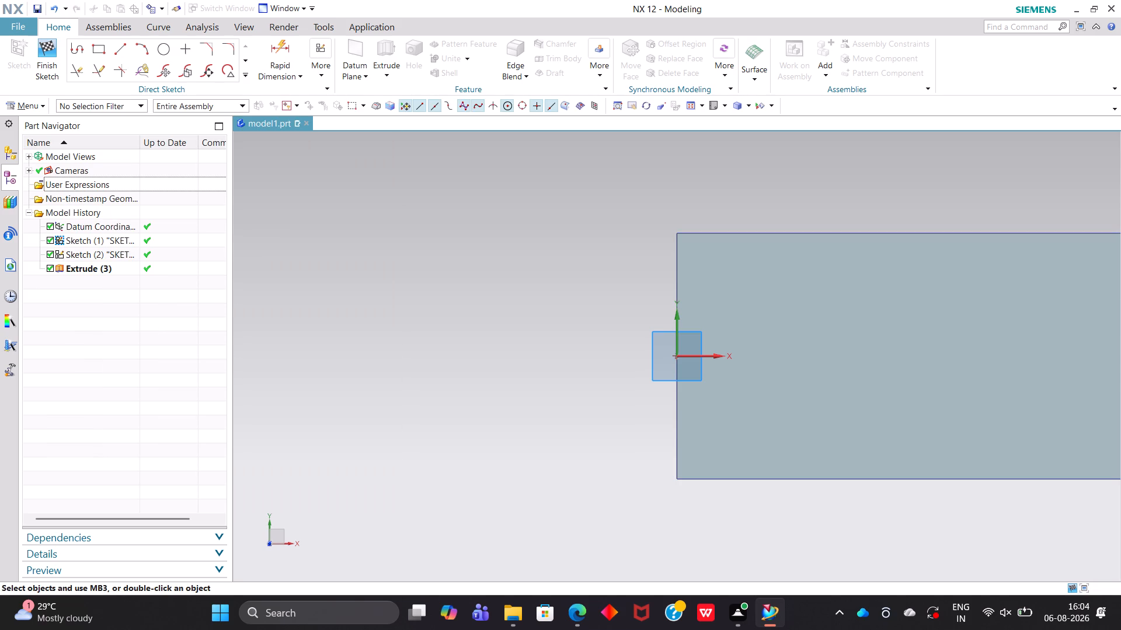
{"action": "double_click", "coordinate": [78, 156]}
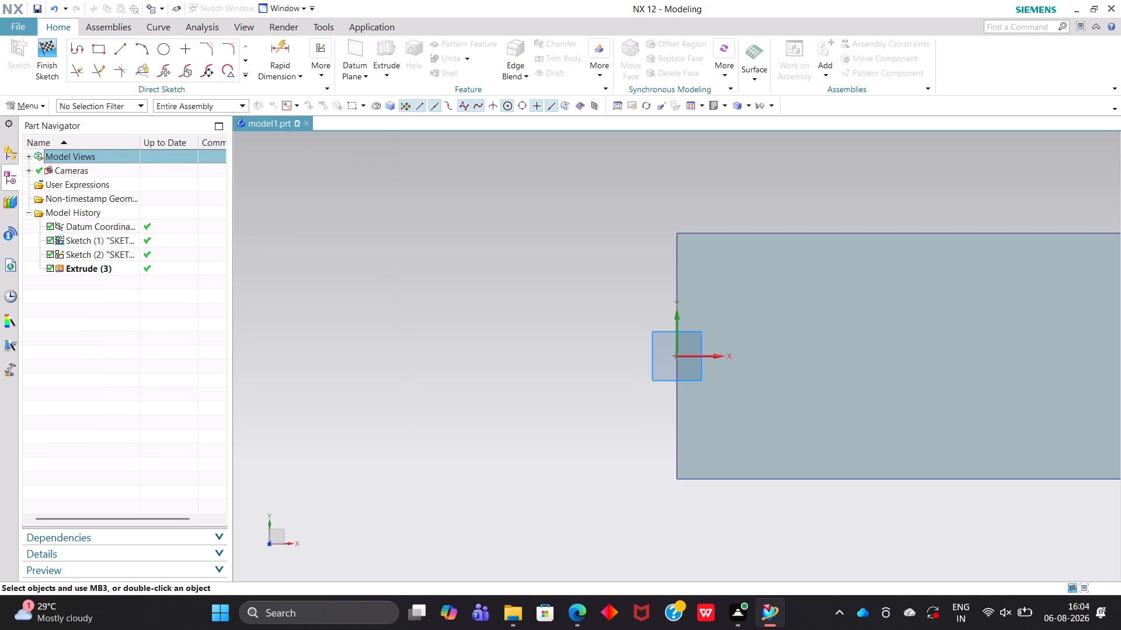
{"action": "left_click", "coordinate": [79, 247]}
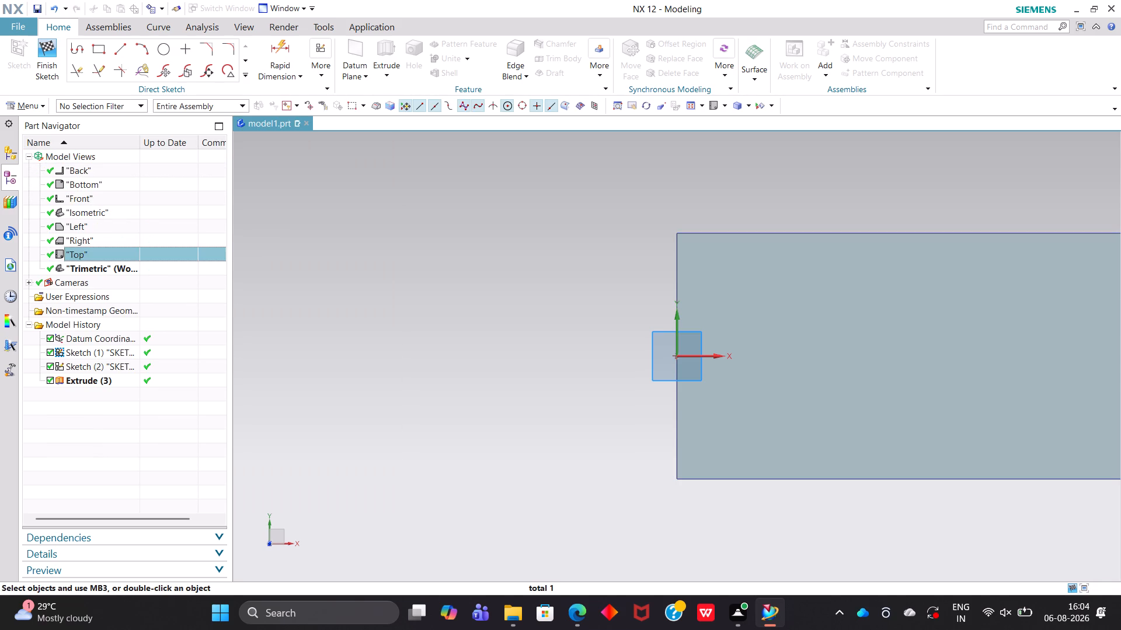
Examine the extruded base plate from several sides, including its flat end, rounded end and underside.
{"action": "middle_click_drag", "start_coordinate": [617, 337], "coordinate": [546, 349]}
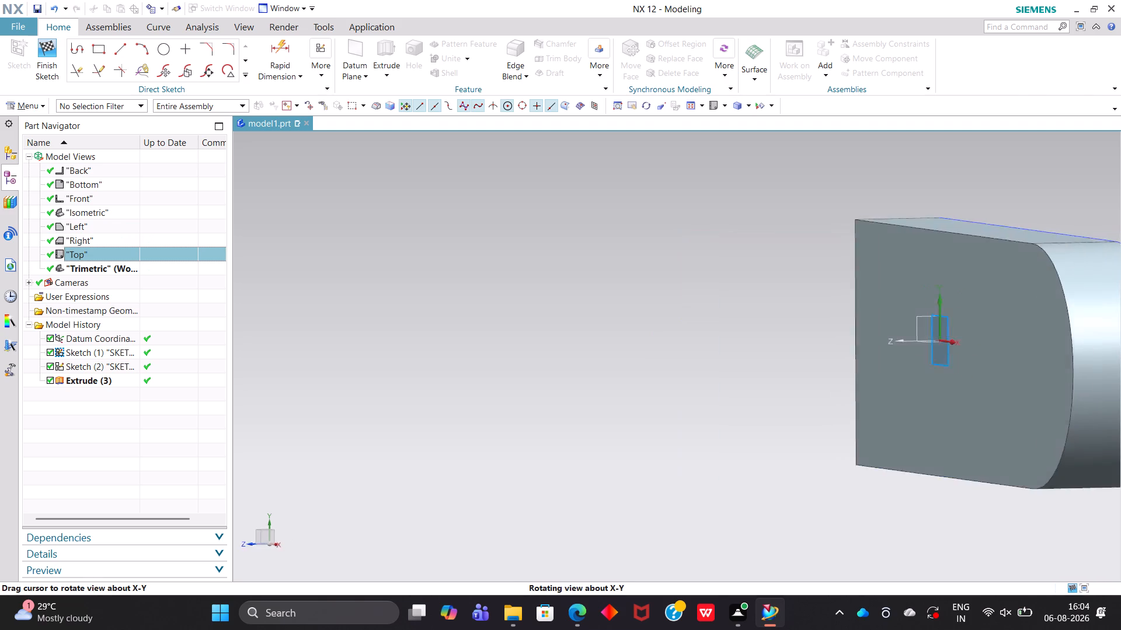
{"action": "middle_click_drag", "start_coordinate": [546, 349], "coordinate": [575, 340]}
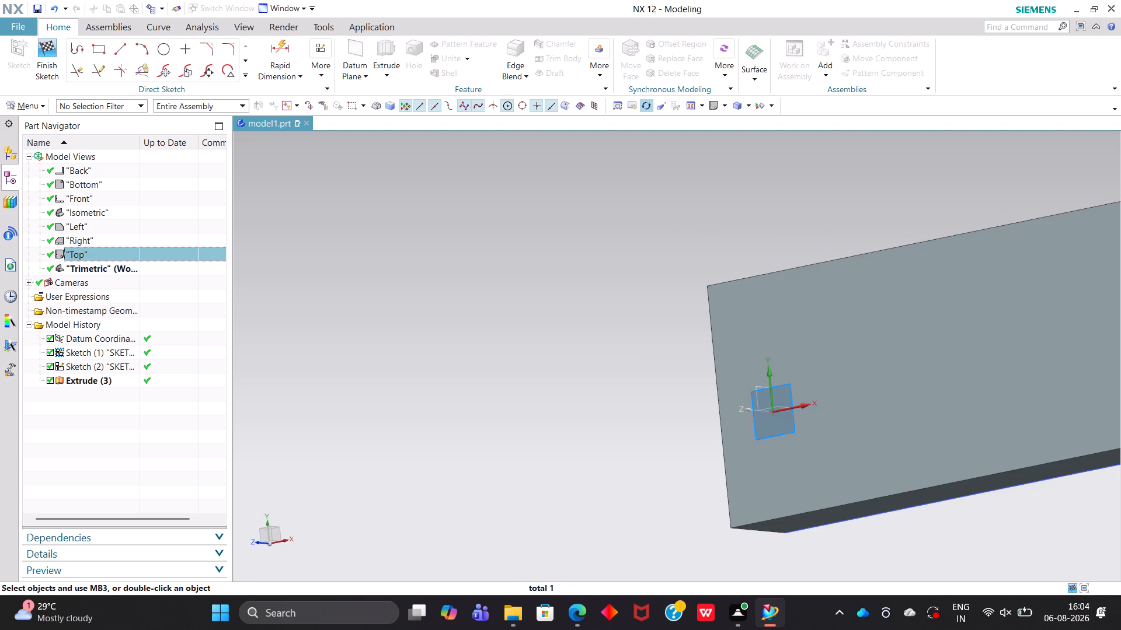
{"action": "left_click", "coordinate": [643, 108]}
{"action": "left_click_drag", "start_coordinate": [819, 205], "coordinate": [859, 266]}
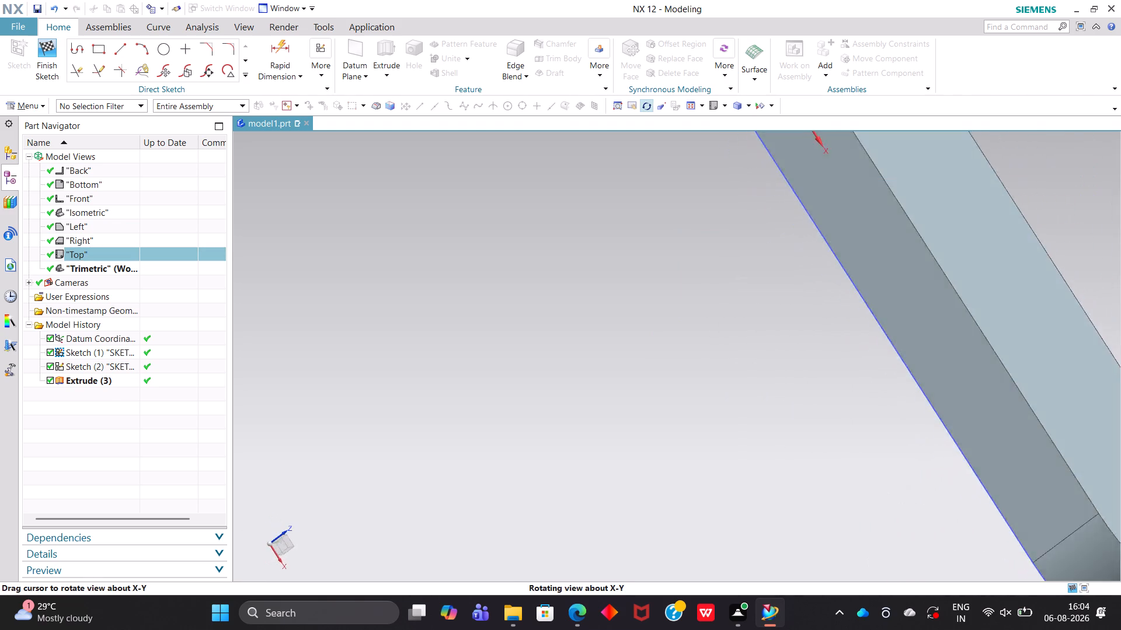
{"action": "left_click_drag", "start_coordinate": [859, 266], "coordinate": [837, 223]}
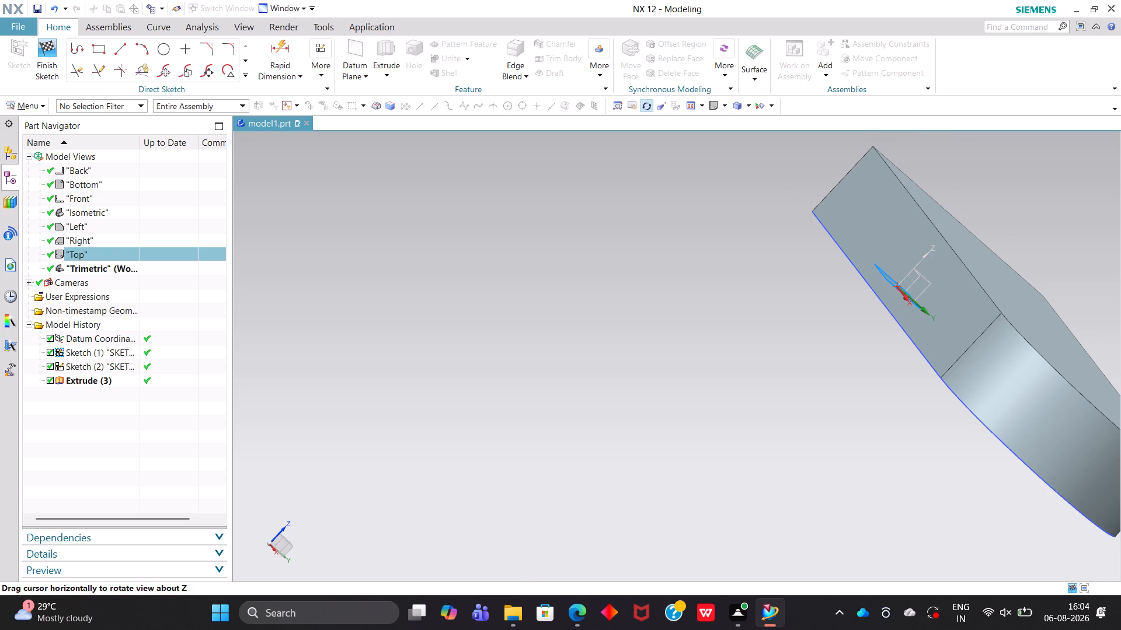
{"action": "left_click", "coordinate": [655, 108]}
{"action": "left_click_drag", "start_coordinate": [749, 295], "coordinate": [681, 291]}
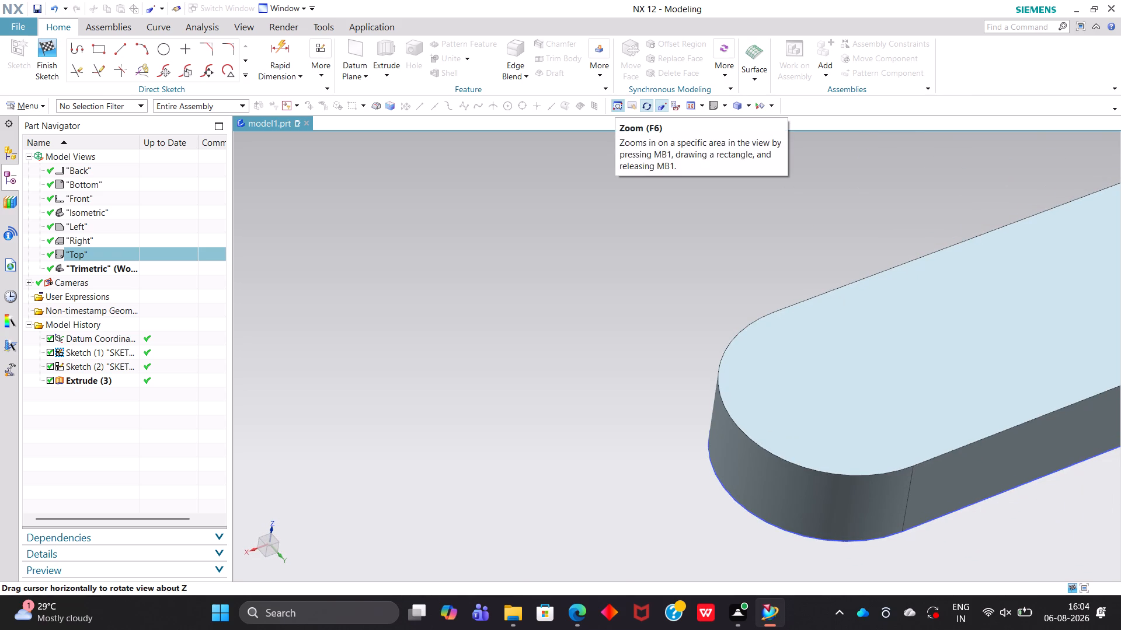
{"action": "left_click", "coordinate": [631, 105]}
{"action": "left_click_drag", "start_coordinate": [918, 386], "coordinate": [858, 384]}
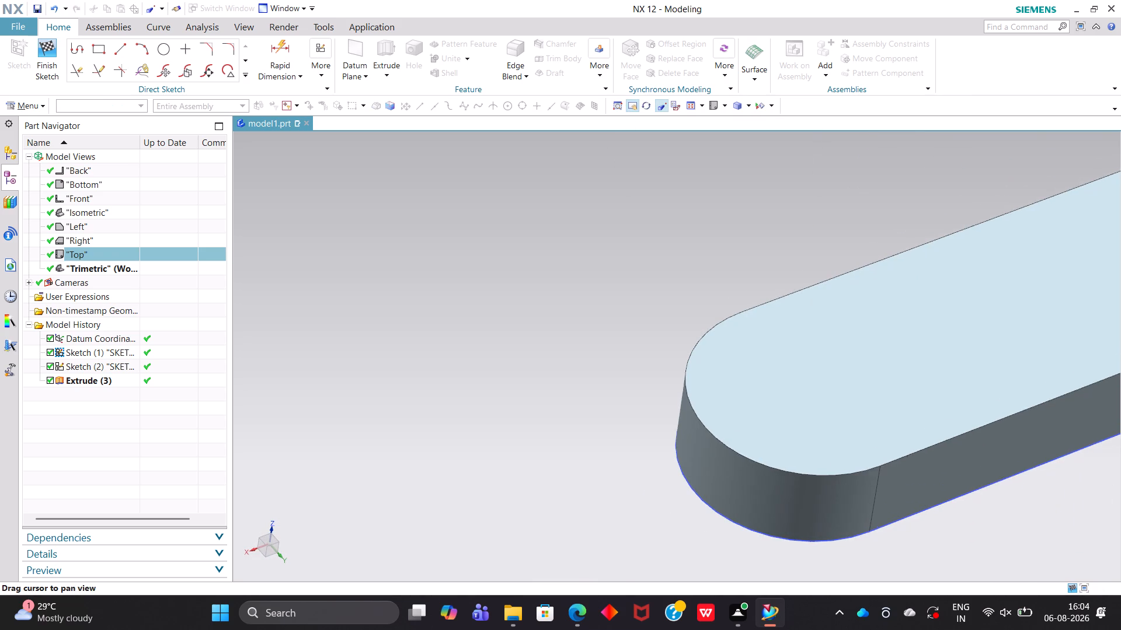
{"action": "left_click_drag", "start_coordinate": [858, 384], "coordinate": [518, 289]}
{"action": "left_click_drag", "start_coordinate": [994, 400], "coordinate": [965, 427]}
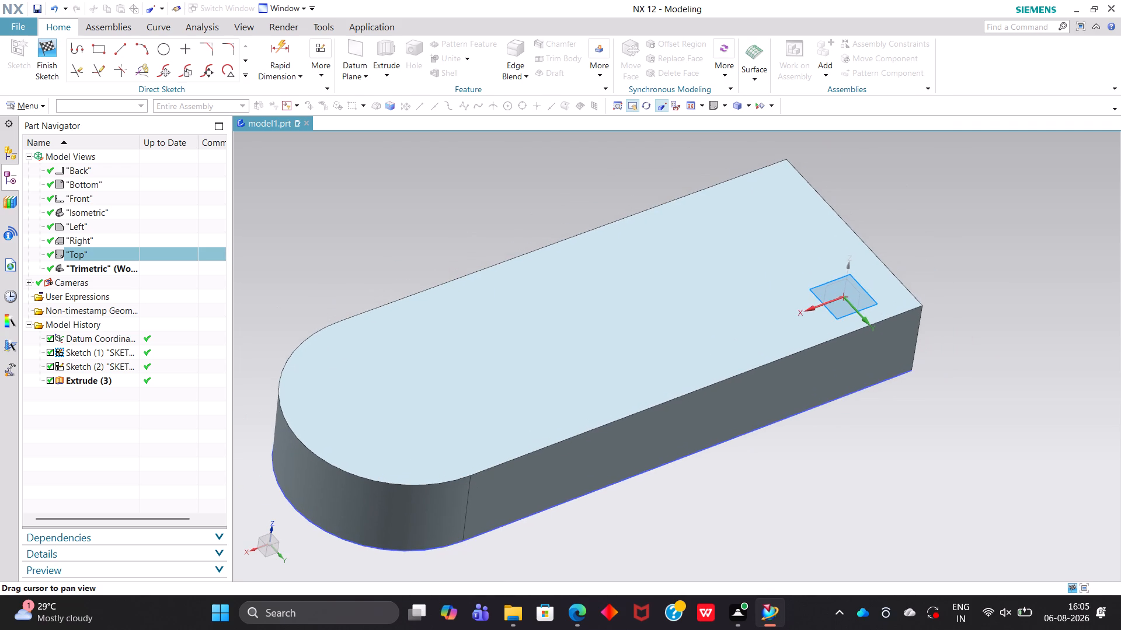
{"action": "middle_click_drag", "start_coordinate": [984, 380], "coordinate": [989, 456]}
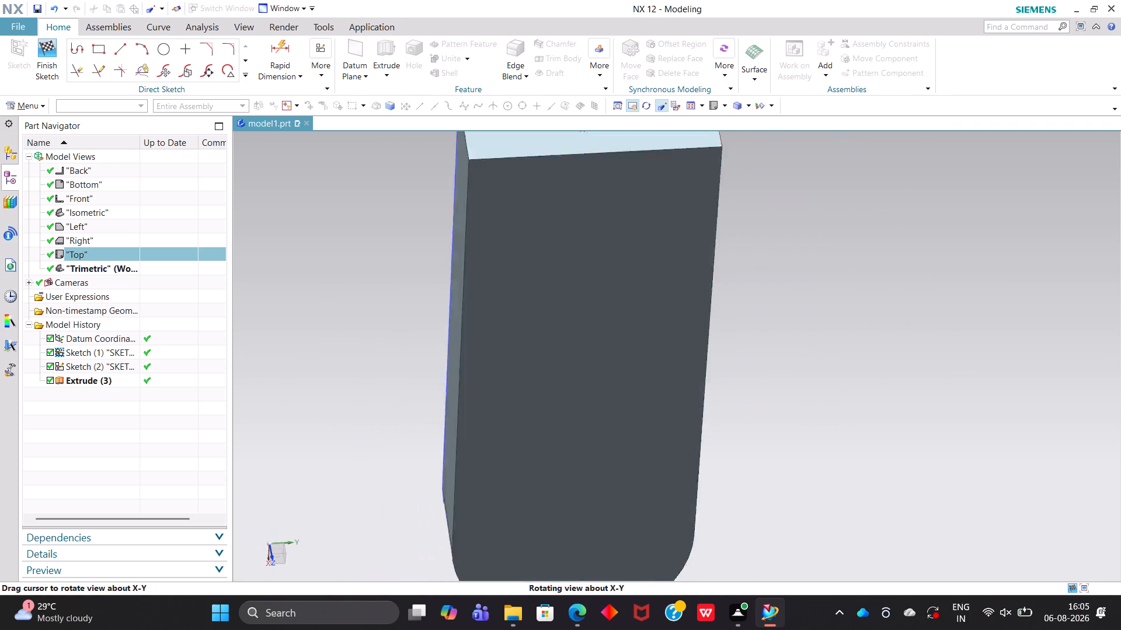
{"action": "middle_click_drag", "start_coordinate": [989, 456], "coordinate": [749, 475]}
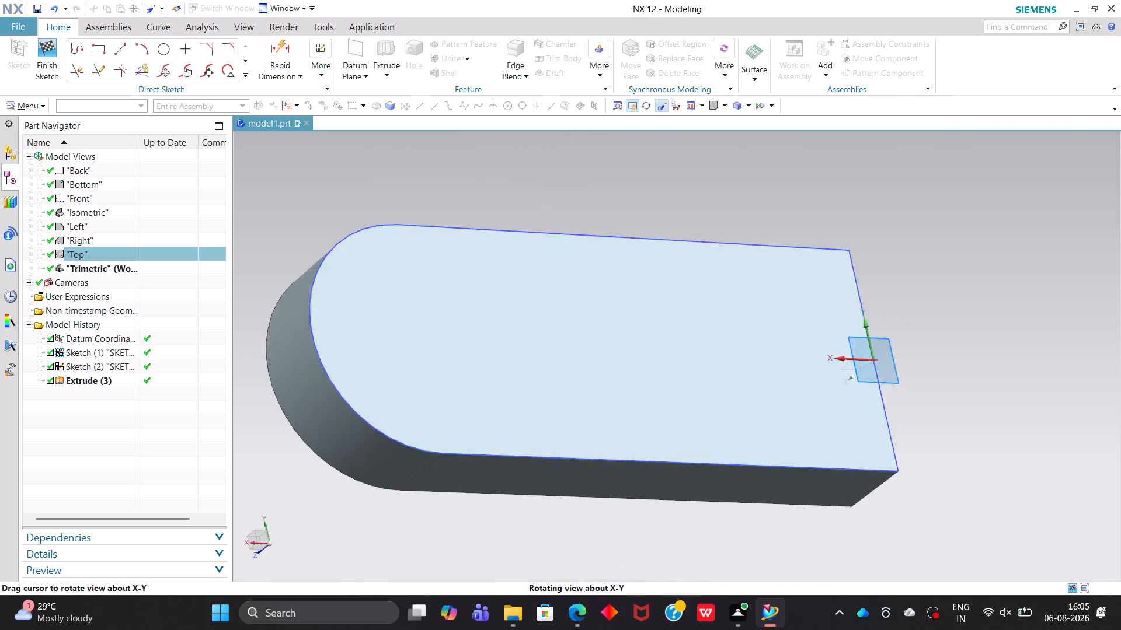
{"action": "middle_click_drag", "start_coordinate": [749, 475], "coordinate": [730, 455]}
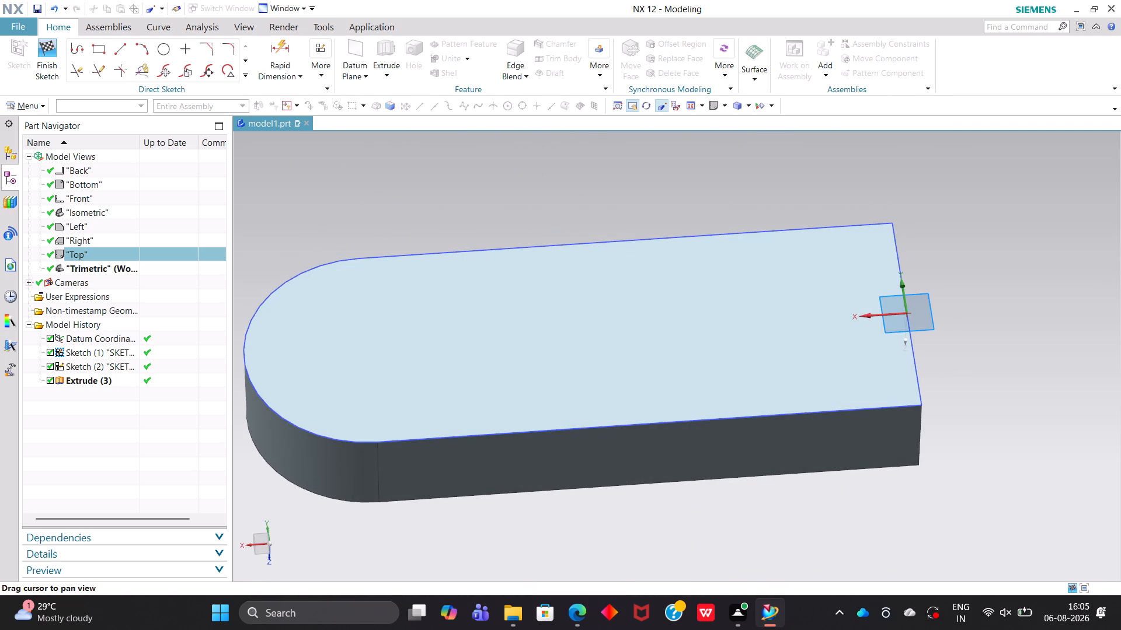
{"action": "left_click", "coordinate": [835, 442]}
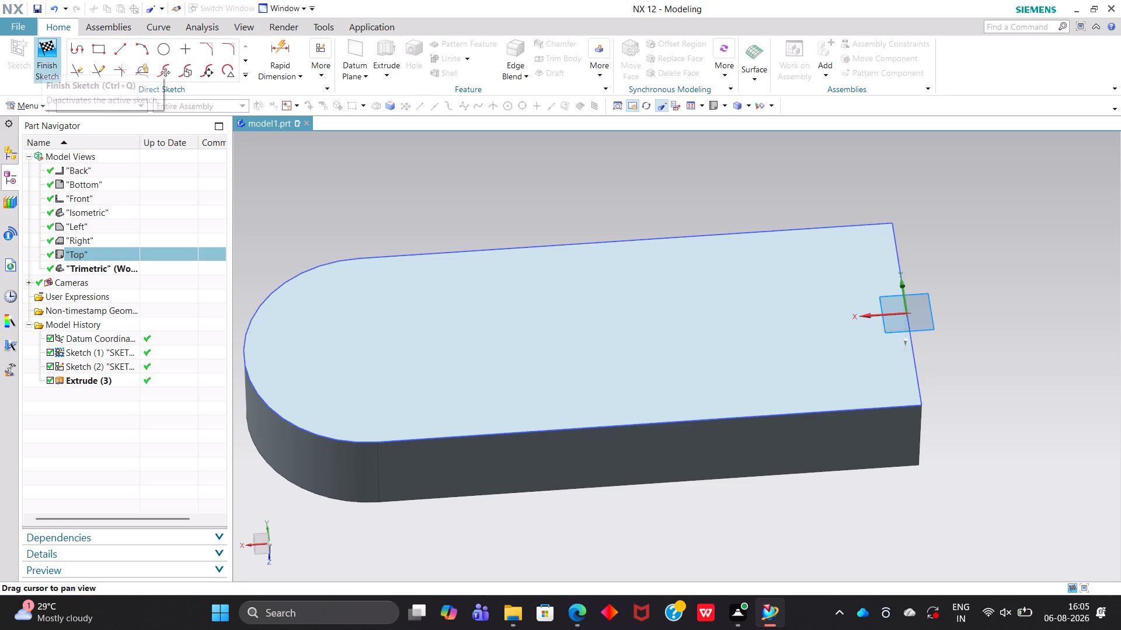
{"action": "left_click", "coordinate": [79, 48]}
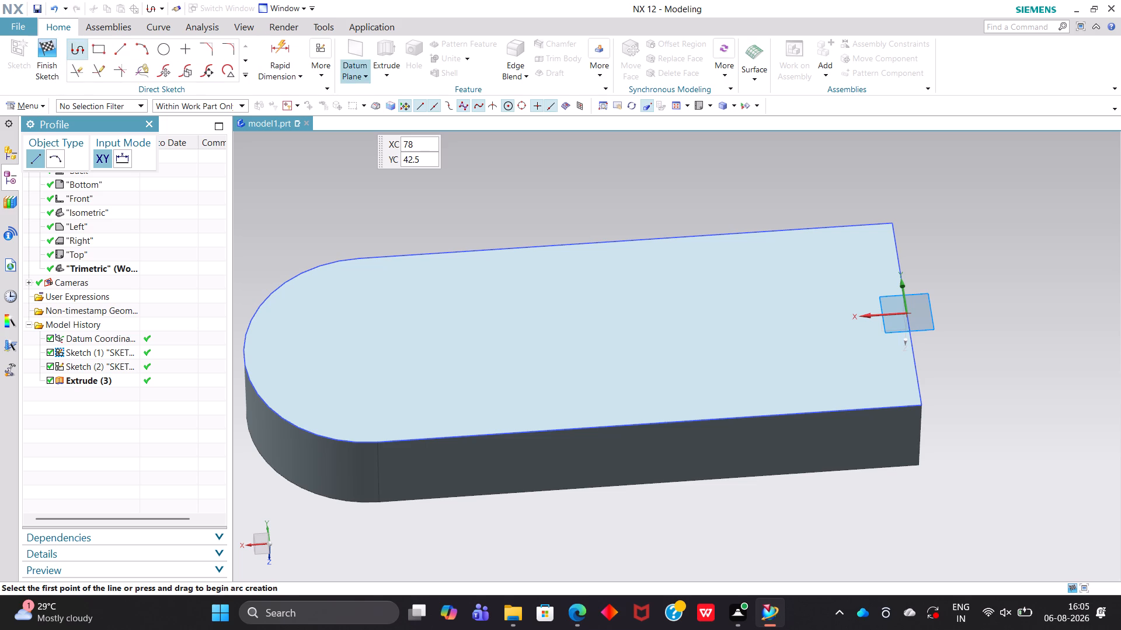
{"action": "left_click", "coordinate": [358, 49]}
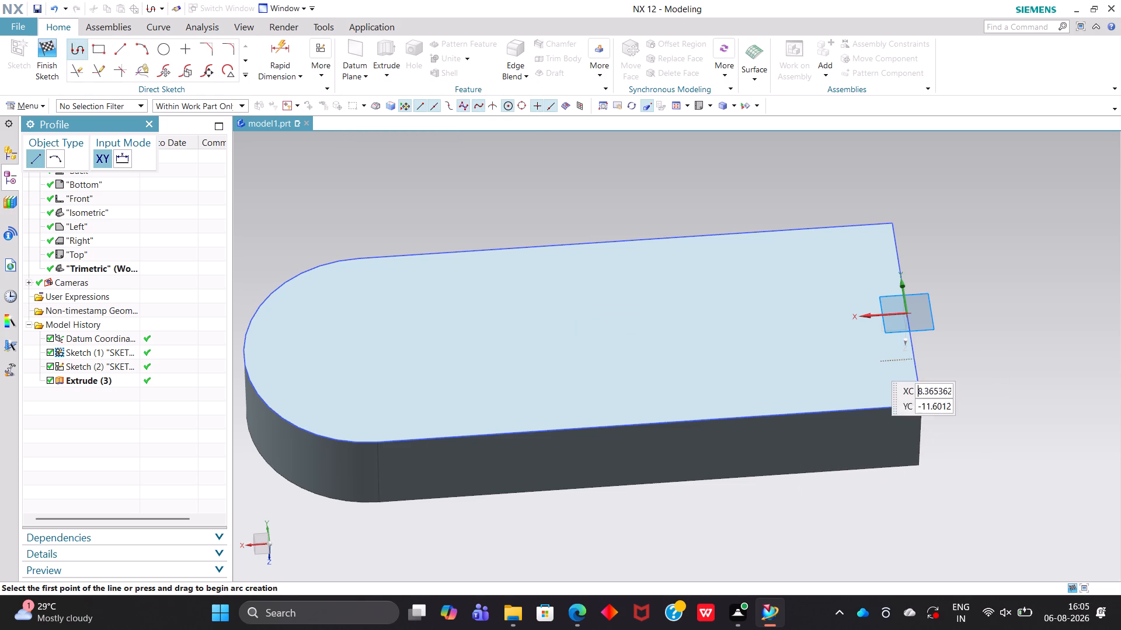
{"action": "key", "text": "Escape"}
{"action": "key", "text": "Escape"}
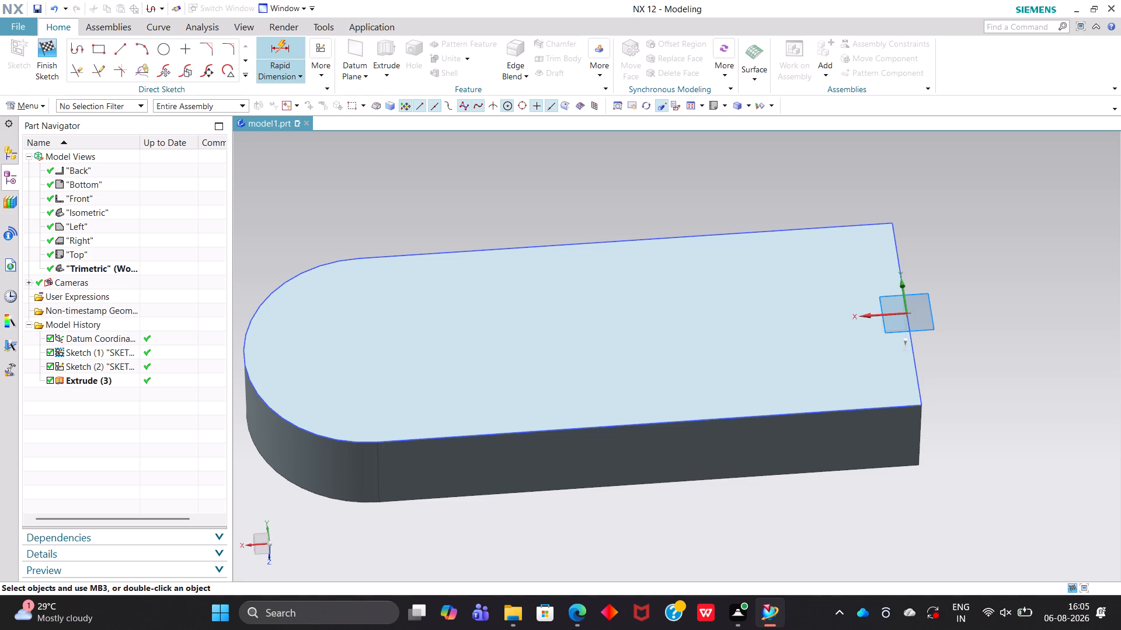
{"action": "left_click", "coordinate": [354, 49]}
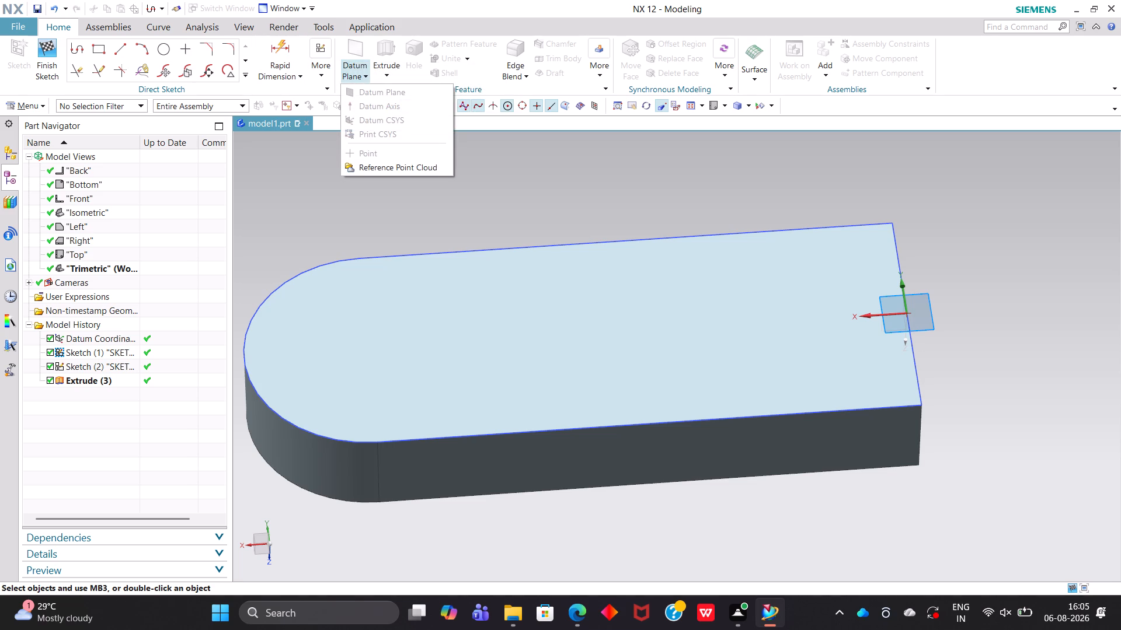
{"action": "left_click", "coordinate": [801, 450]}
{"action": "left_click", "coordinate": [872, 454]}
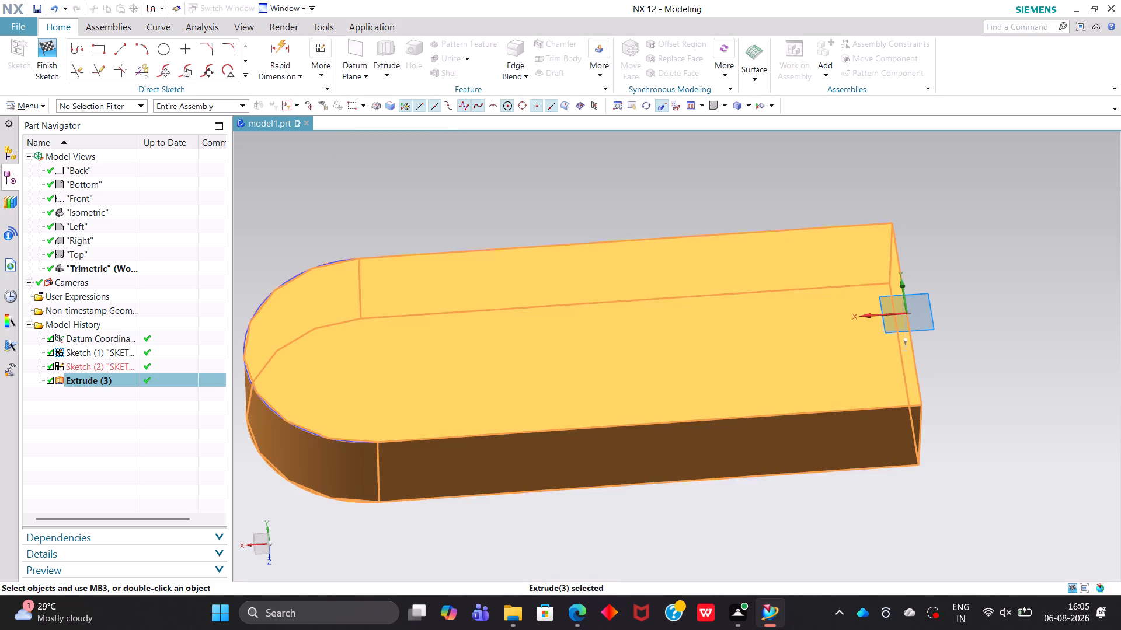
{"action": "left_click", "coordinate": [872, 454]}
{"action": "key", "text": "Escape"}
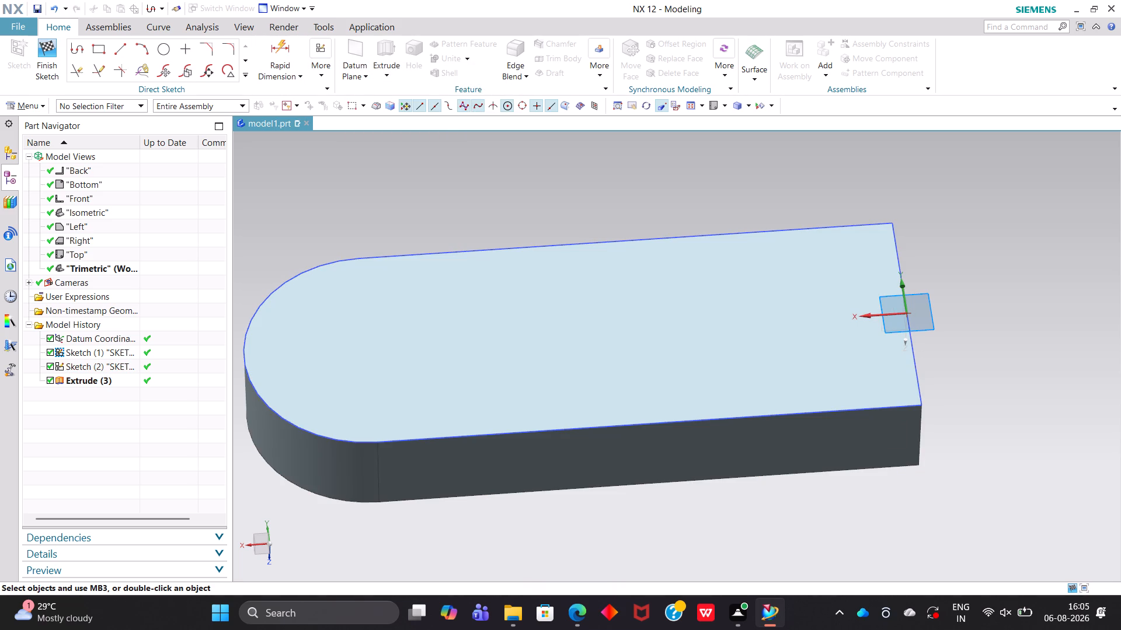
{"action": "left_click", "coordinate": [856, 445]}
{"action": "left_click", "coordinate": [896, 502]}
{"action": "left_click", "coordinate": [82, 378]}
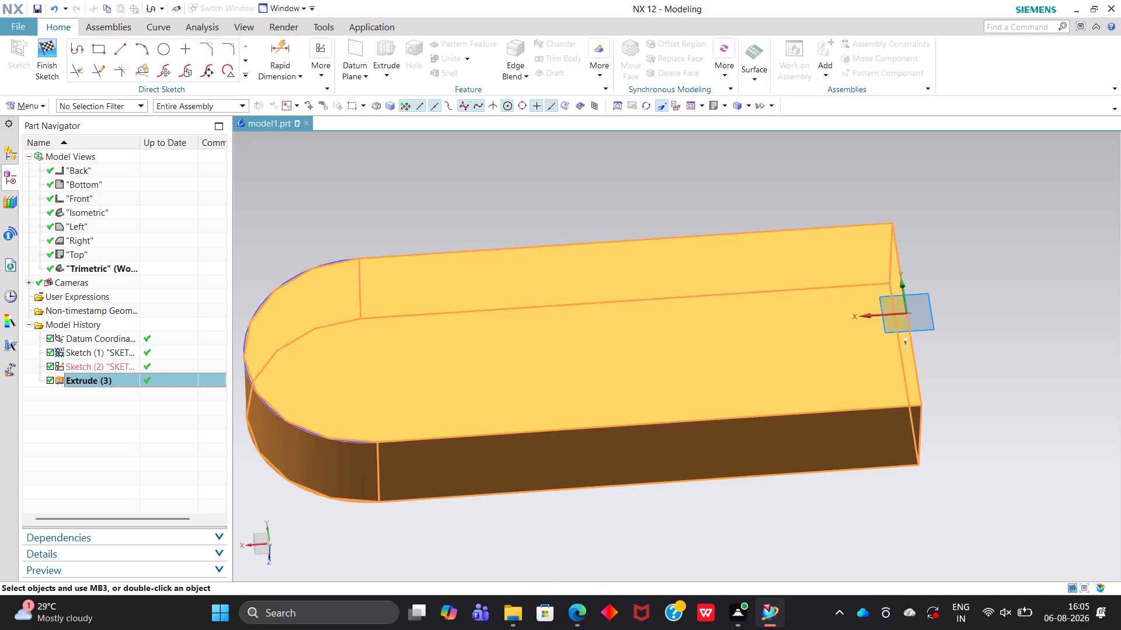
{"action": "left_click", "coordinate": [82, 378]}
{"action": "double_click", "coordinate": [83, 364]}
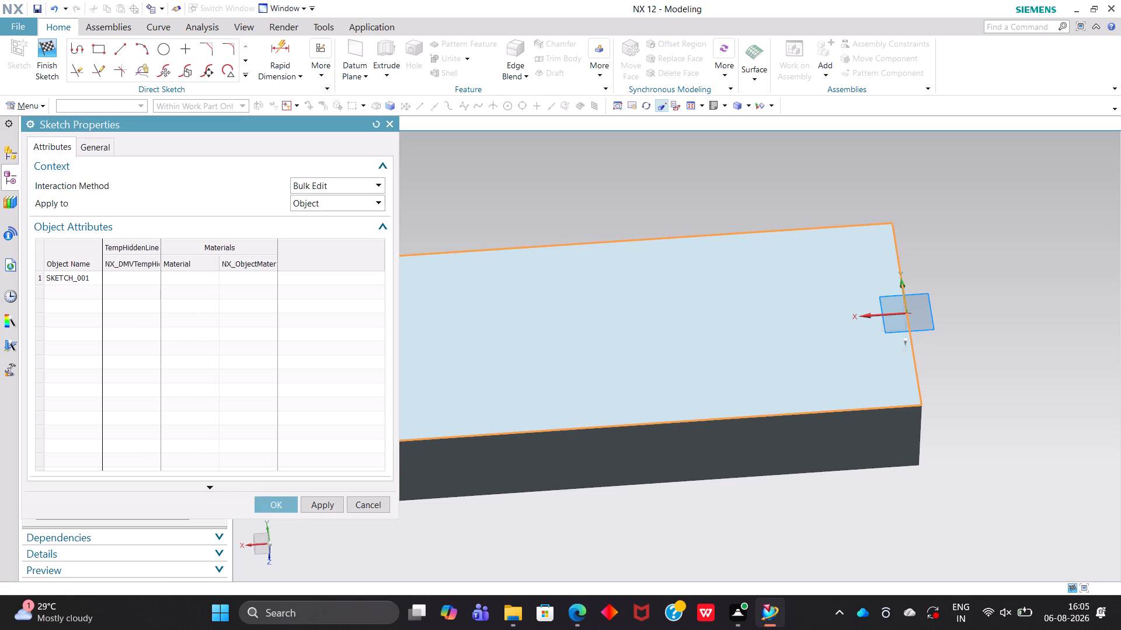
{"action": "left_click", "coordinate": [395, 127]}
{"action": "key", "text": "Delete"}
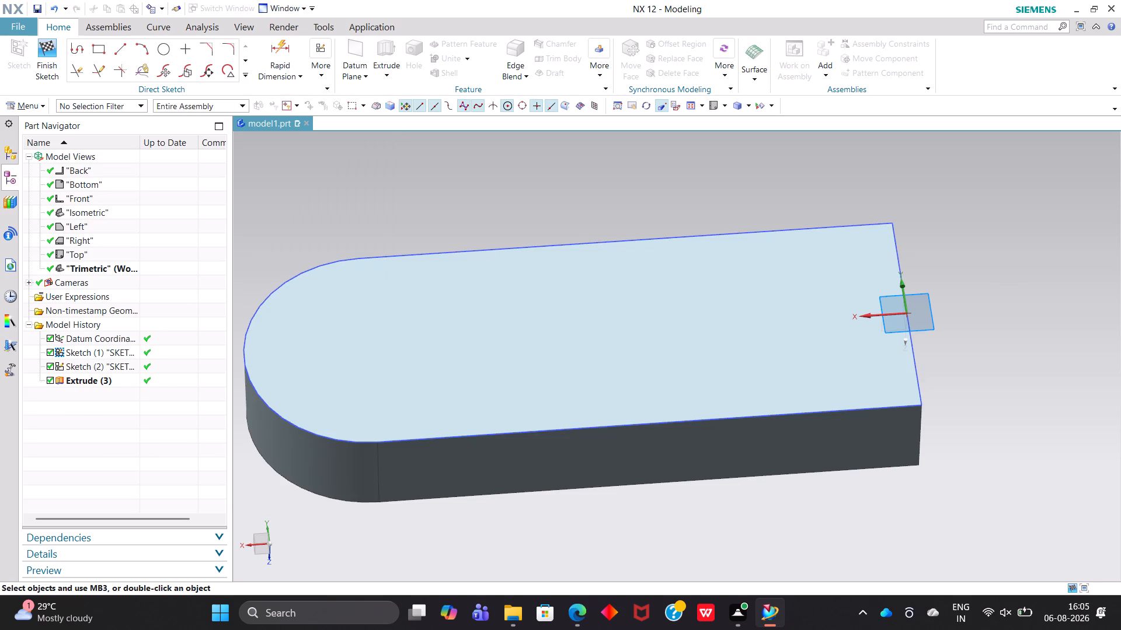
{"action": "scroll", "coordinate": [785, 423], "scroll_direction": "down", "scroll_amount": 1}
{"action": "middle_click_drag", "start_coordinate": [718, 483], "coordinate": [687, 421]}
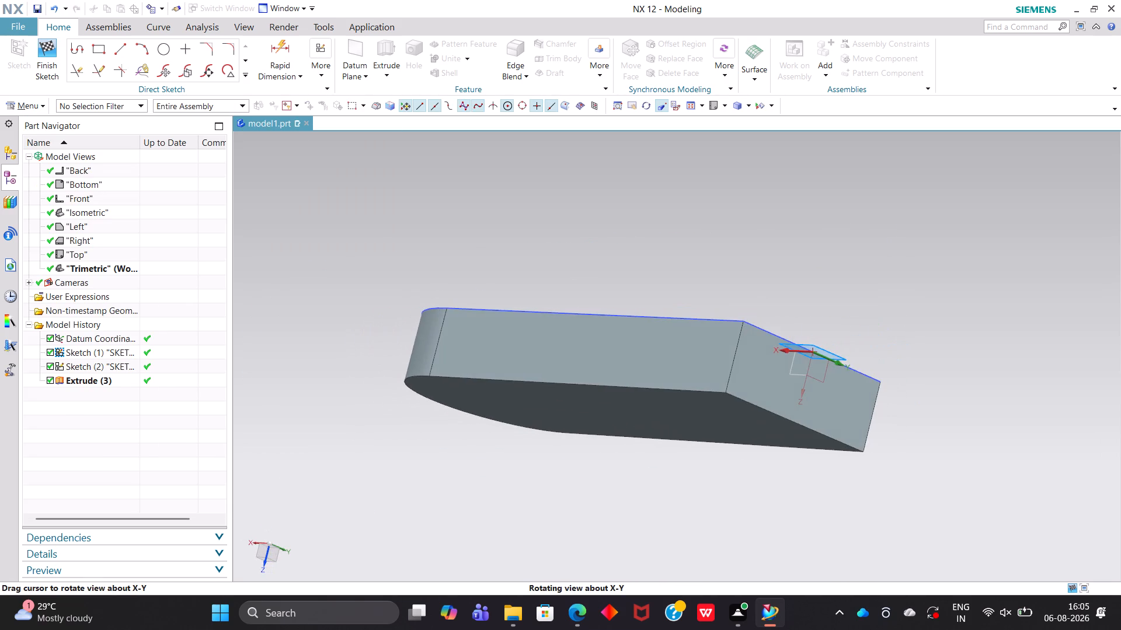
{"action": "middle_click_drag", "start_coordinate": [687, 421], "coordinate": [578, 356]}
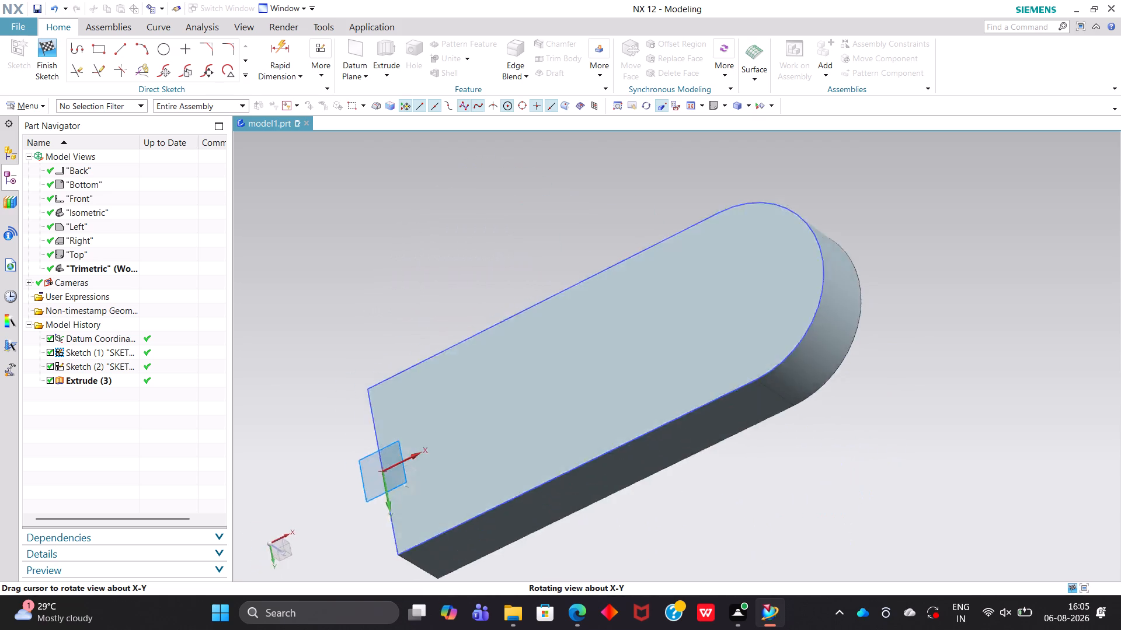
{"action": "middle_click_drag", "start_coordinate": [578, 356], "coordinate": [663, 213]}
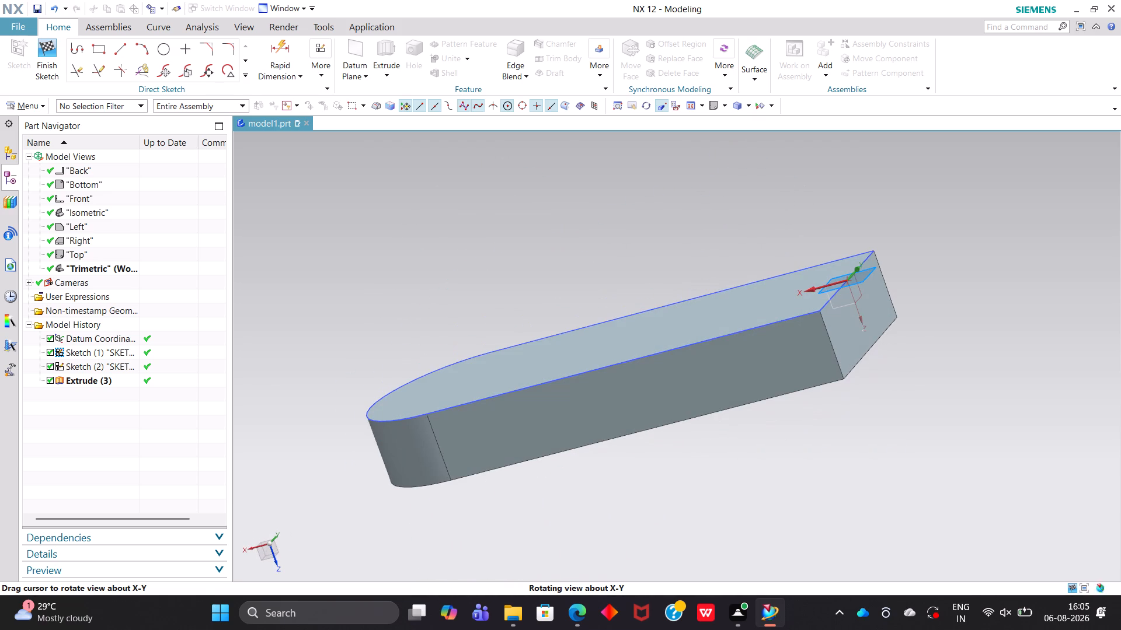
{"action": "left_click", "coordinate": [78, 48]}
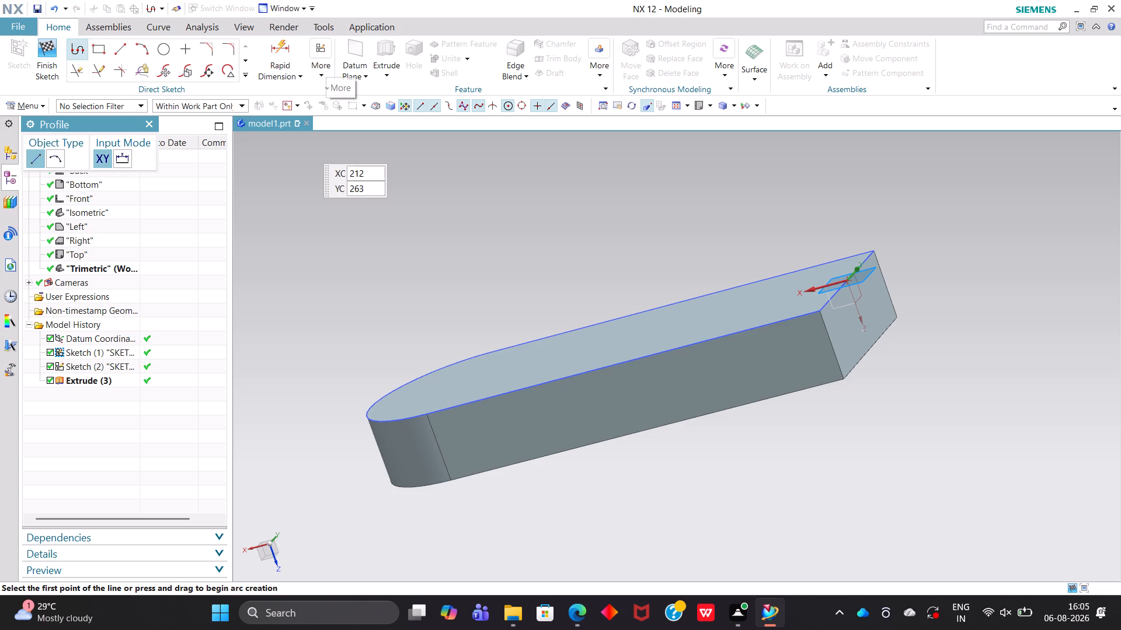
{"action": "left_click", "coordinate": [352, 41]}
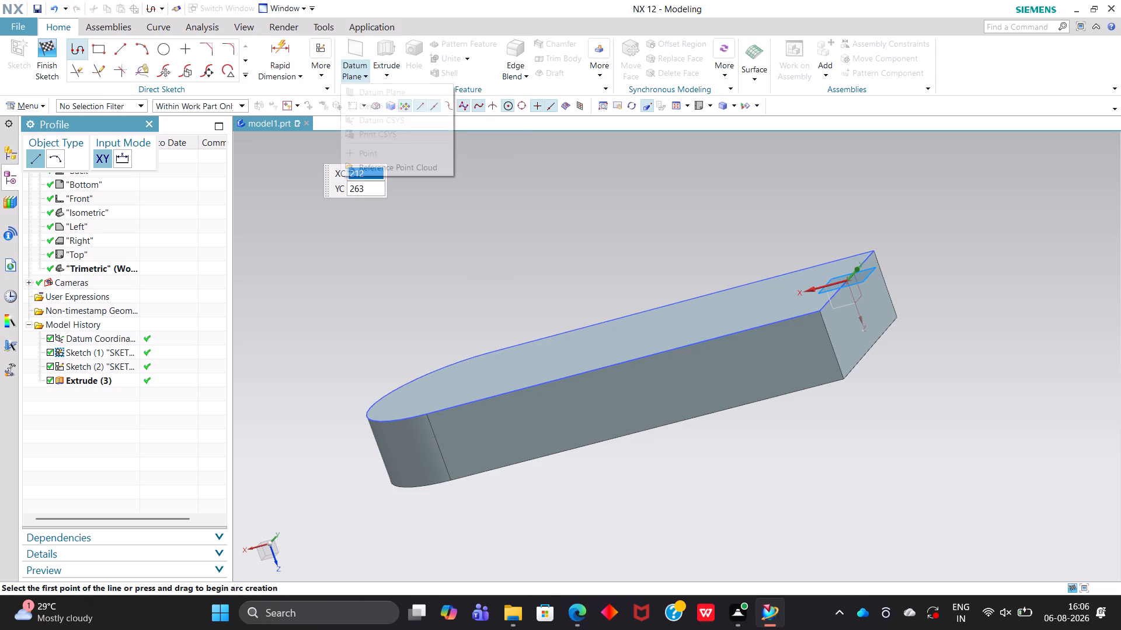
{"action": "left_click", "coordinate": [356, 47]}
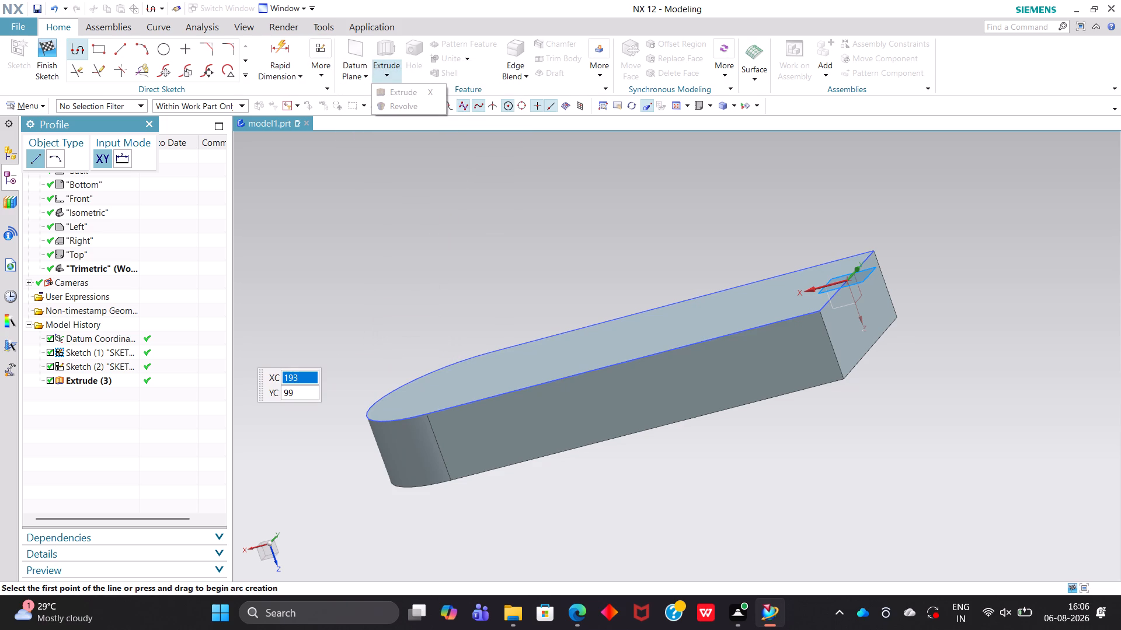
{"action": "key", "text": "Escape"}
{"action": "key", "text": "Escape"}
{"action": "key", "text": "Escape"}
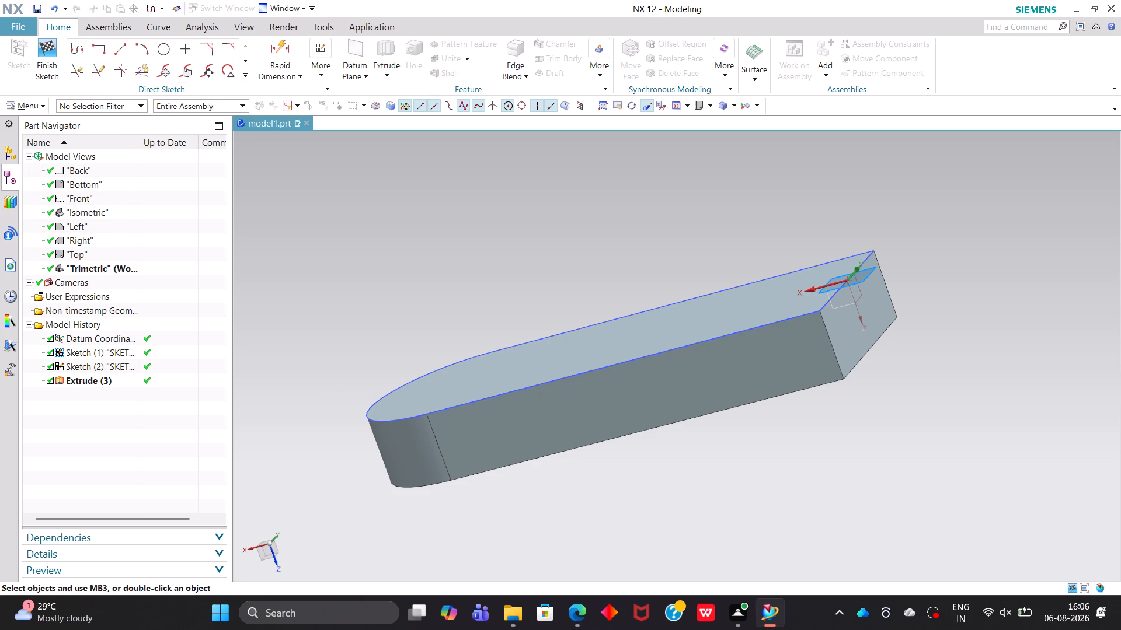
Undo back past the base plate's extrusion to the open sketch of the plate outline.
{"action": "key", "text": "ctrl+z"}
{"action": "key", "text": "ctrl+z"}
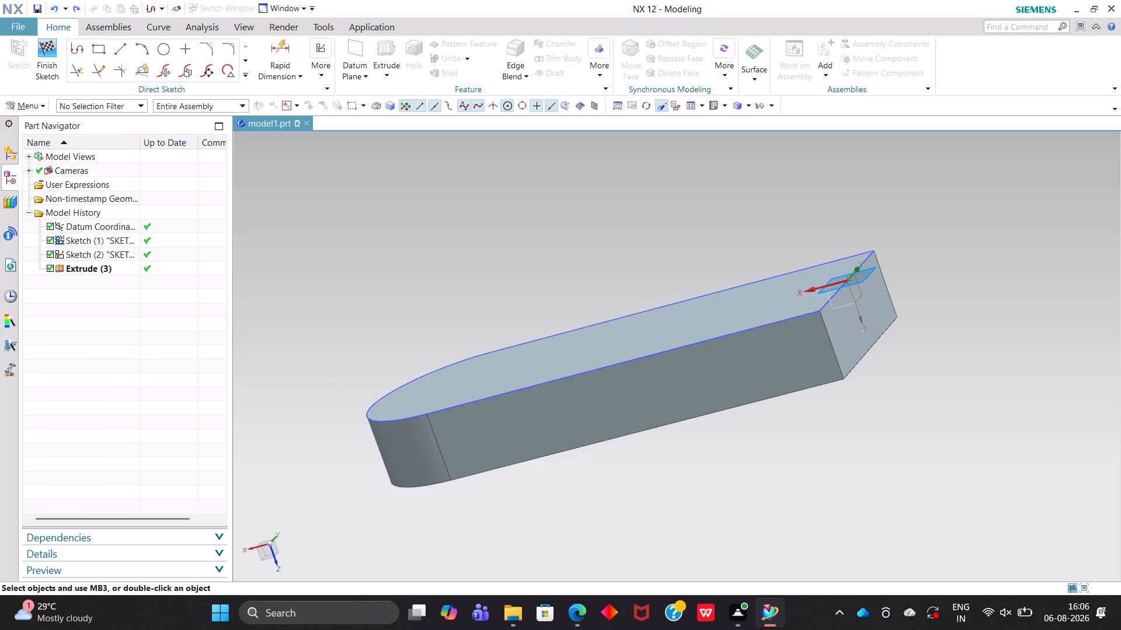
{"action": "key", "text": "ctrl+z"}
{"action": "key", "text": "ctrl+z"}
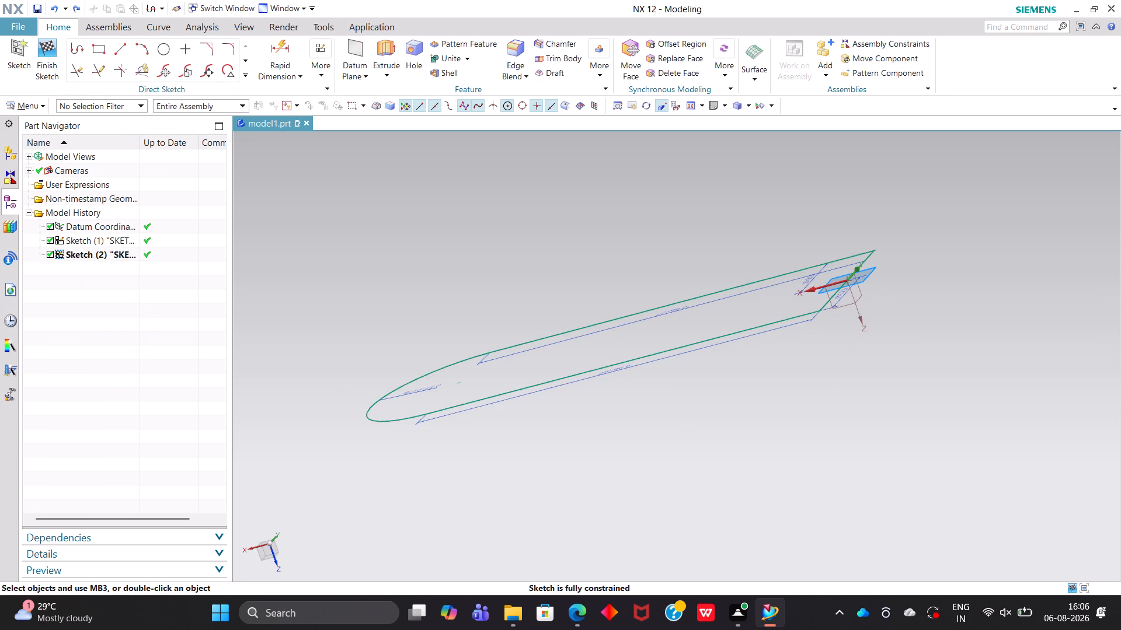
Facing the sketch from above, draw a horizontal line 110 mm long from the origin along the plate outline's centre line.
{"action": "left_click", "coordinate": [709, 107]}
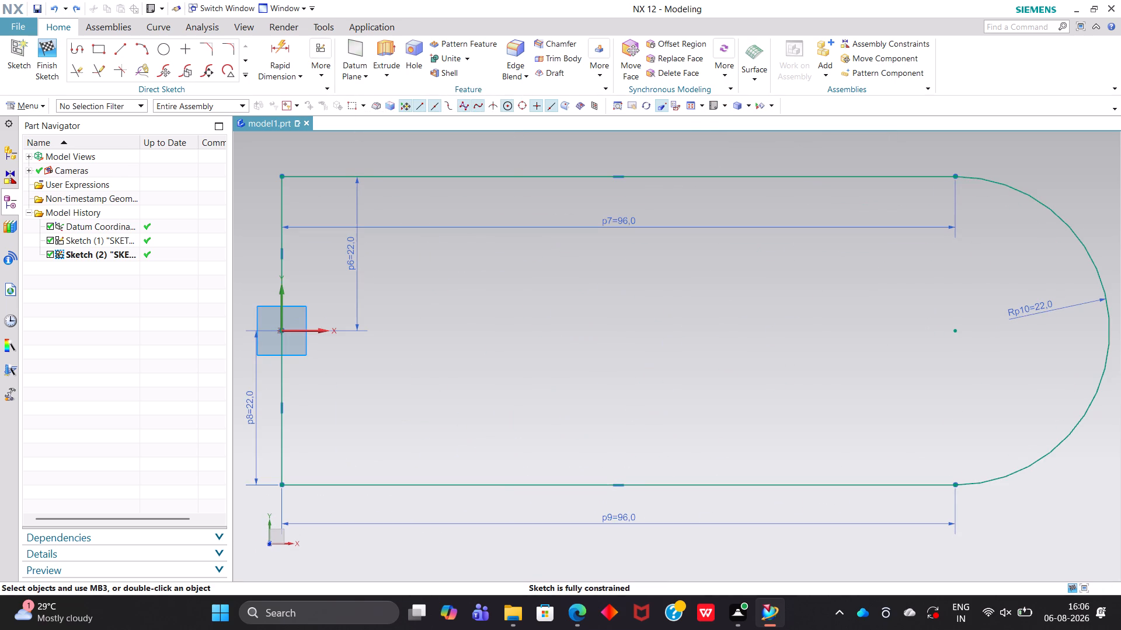
{"action": "left_click", "coordinate": [101, 51]}
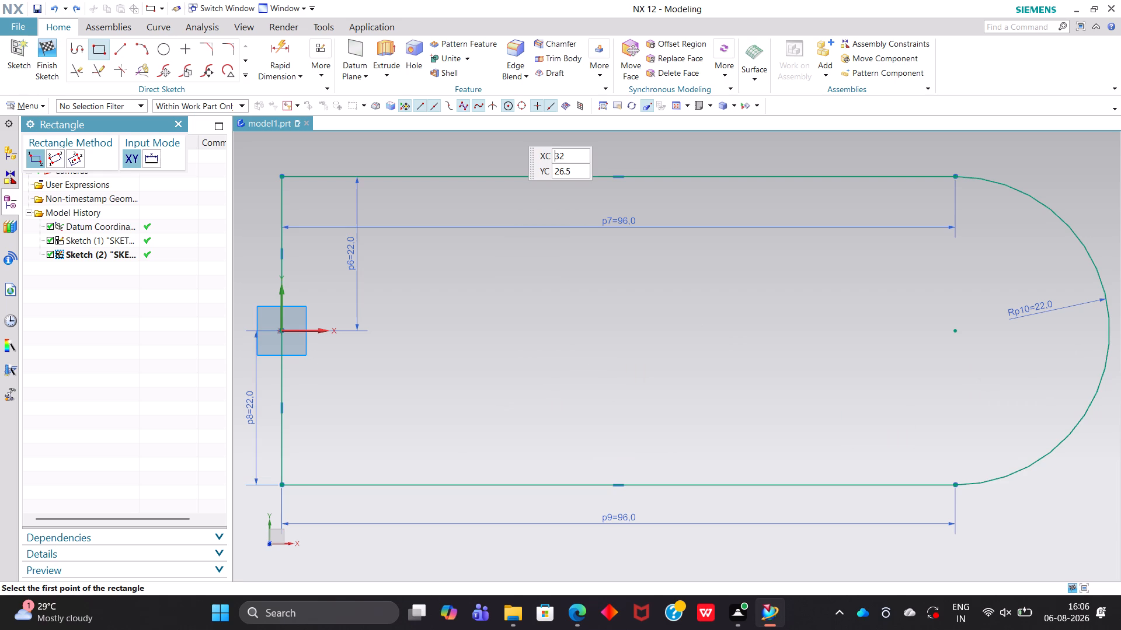
{"action": "left_click", "coordinate": [123, 52]}
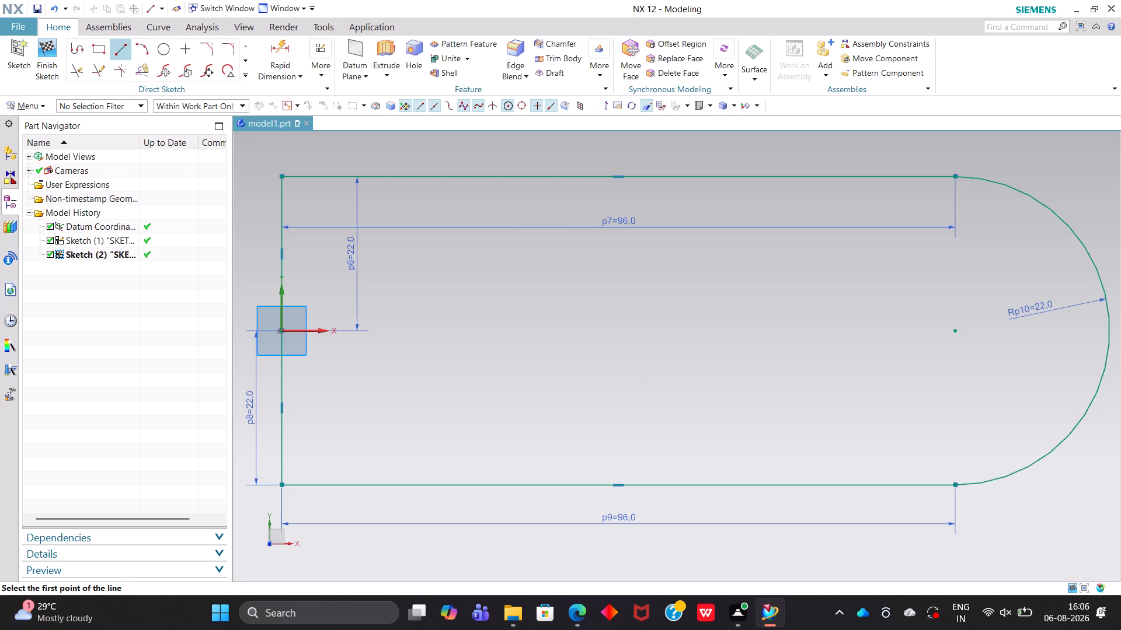
{"action": "left_click", "coordinate": [281, 330]}
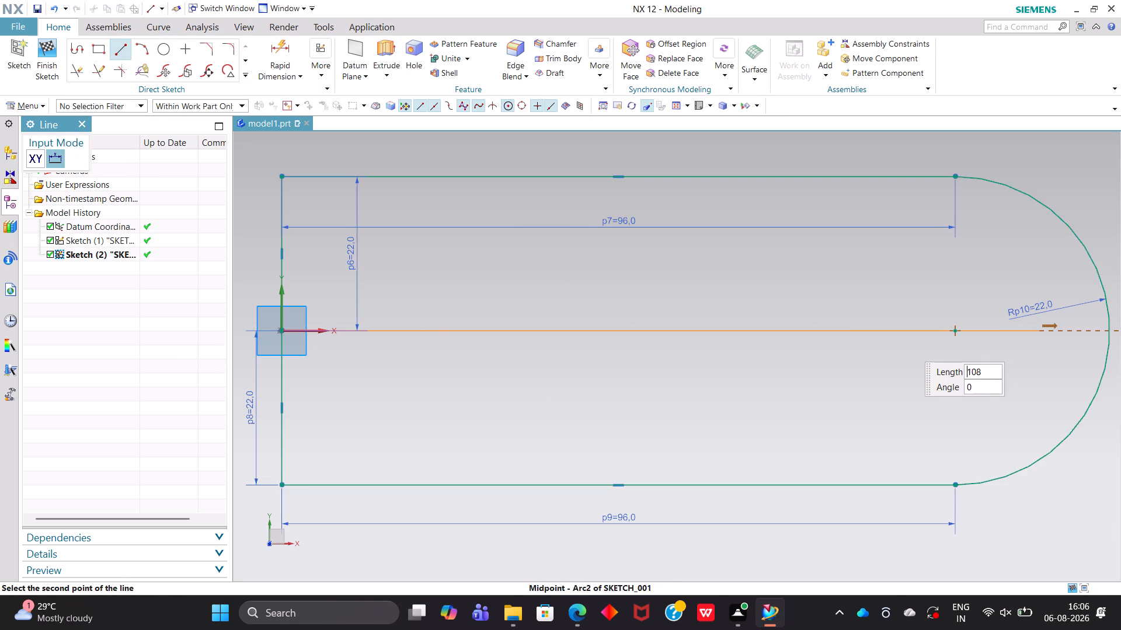
{"action": "left_click", "coordinate": [1055, 342]}
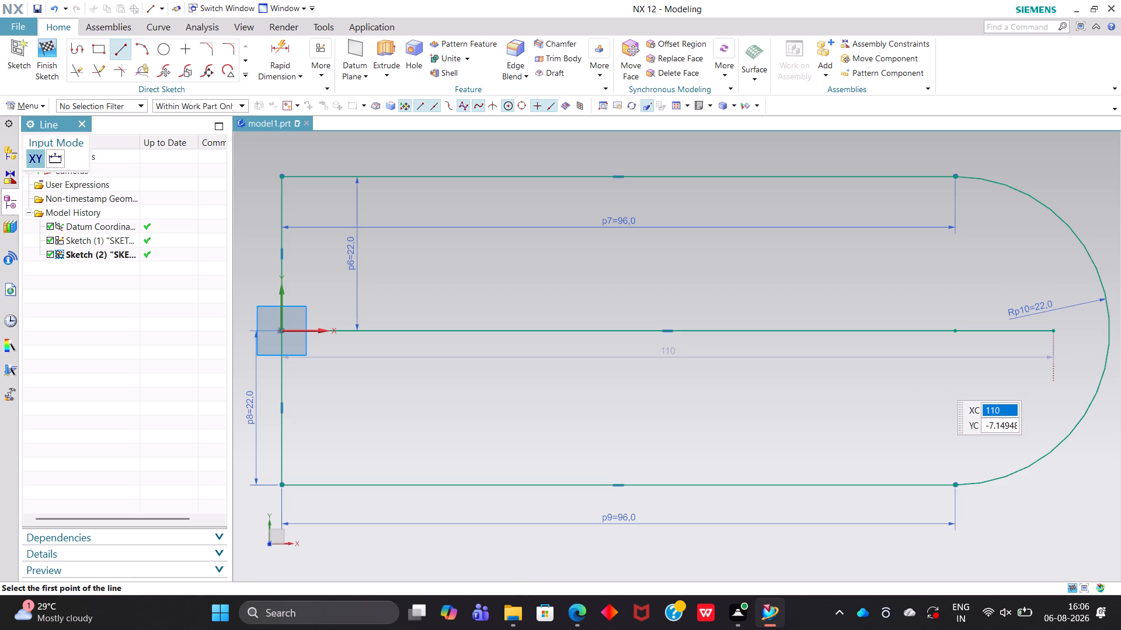
{"action": "key", "text": "Escape"}
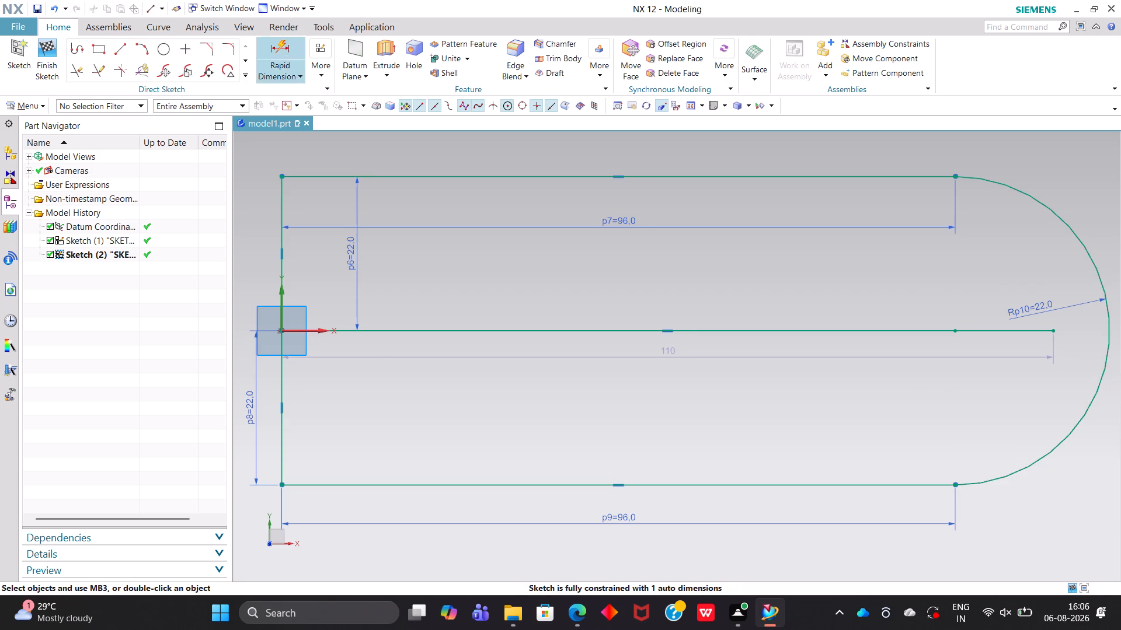
Start a line profile in the base plate sketch.
{"action": "left_click", "coordinate": [76, 45]}
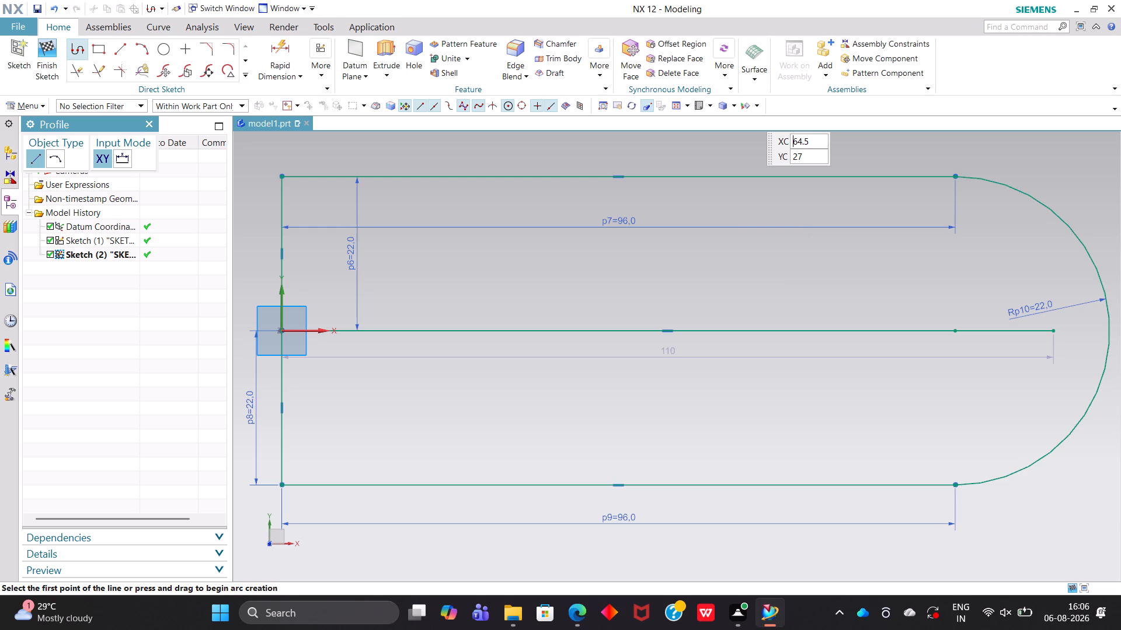
{"action": "scroll", "coordinate": [907, 0], "scroll_direction": "down", "scroll_amount": 1}
{"action": "scroll", "coordinate": [907, 0], "scroll_direction": "up", "scroll_amount": 1}
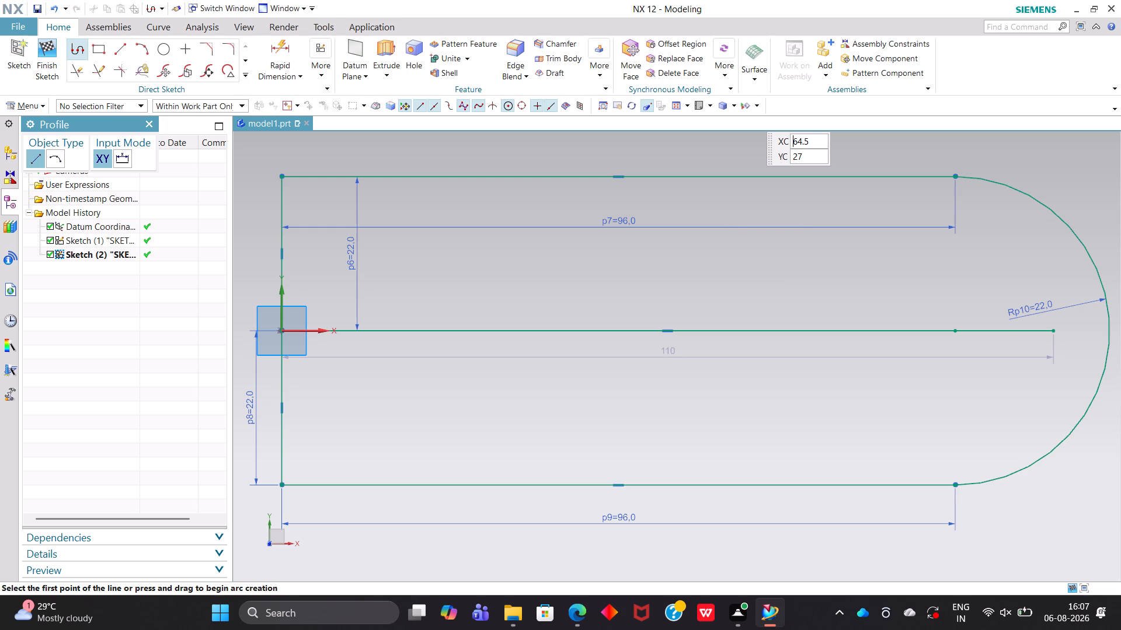
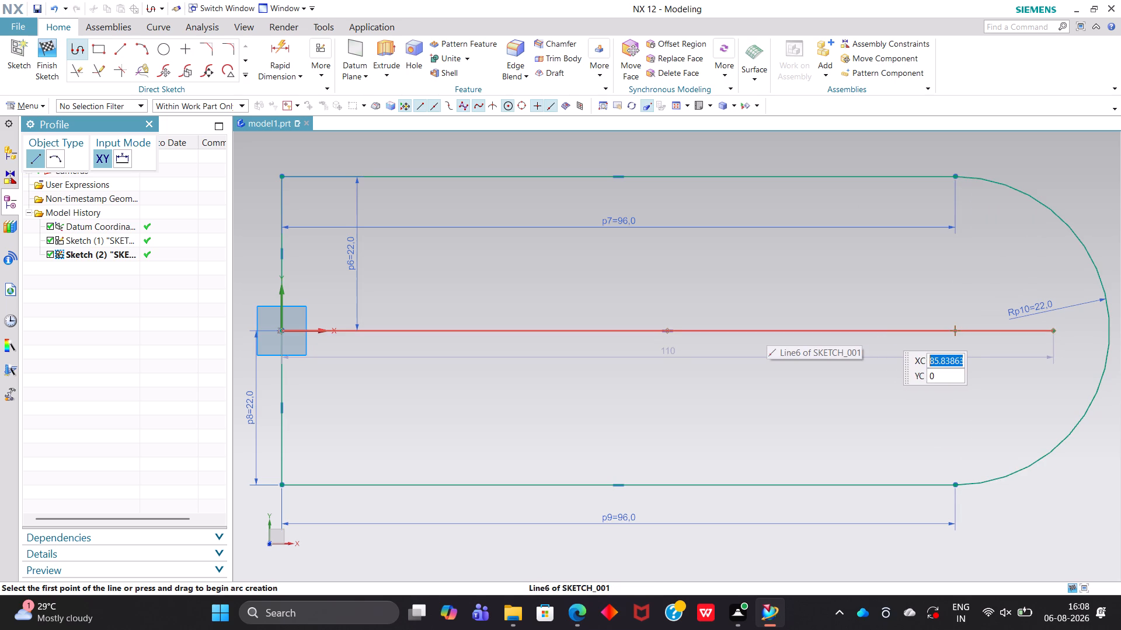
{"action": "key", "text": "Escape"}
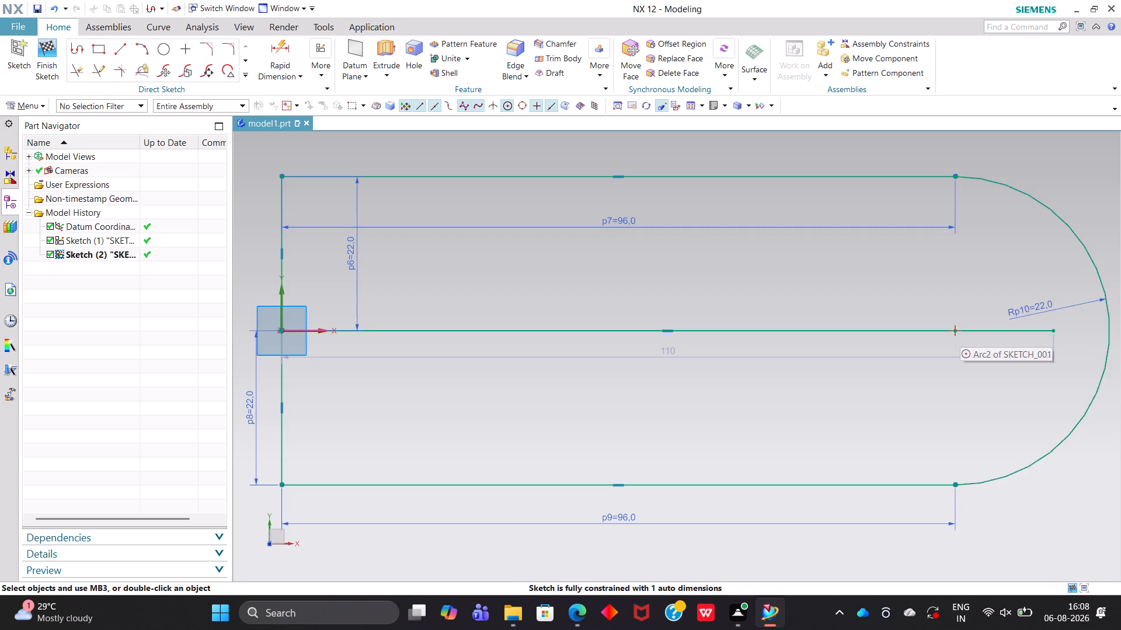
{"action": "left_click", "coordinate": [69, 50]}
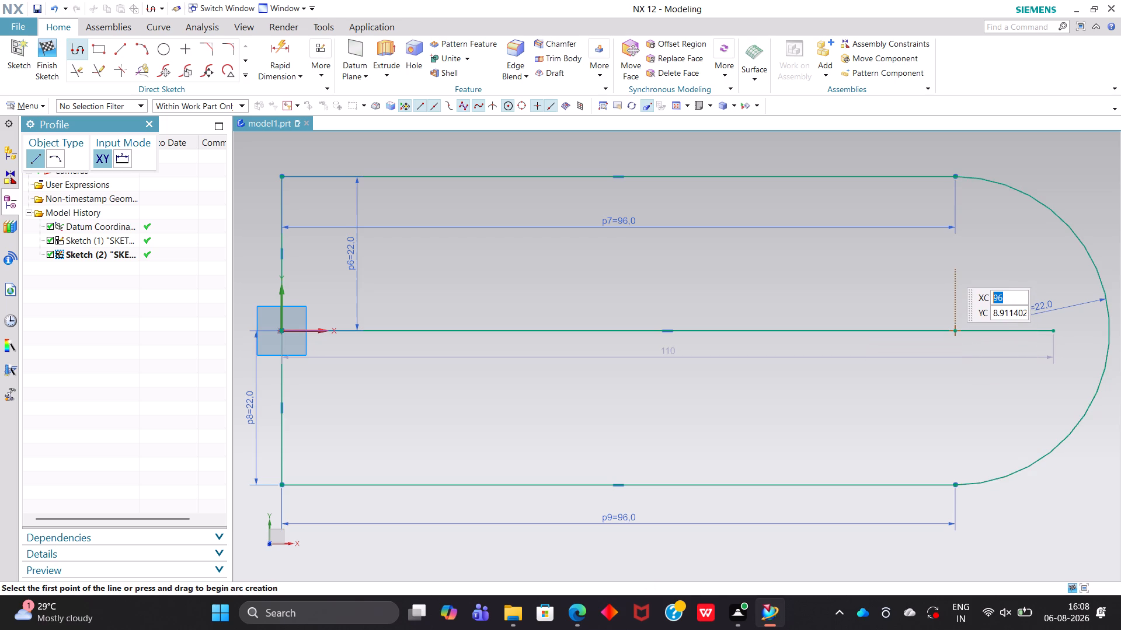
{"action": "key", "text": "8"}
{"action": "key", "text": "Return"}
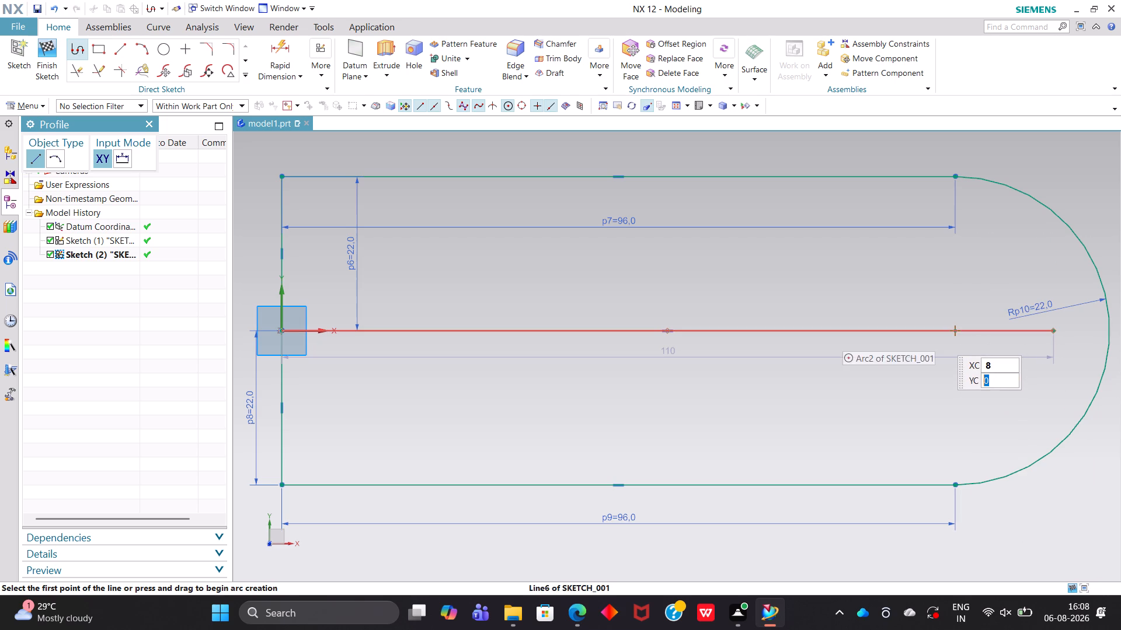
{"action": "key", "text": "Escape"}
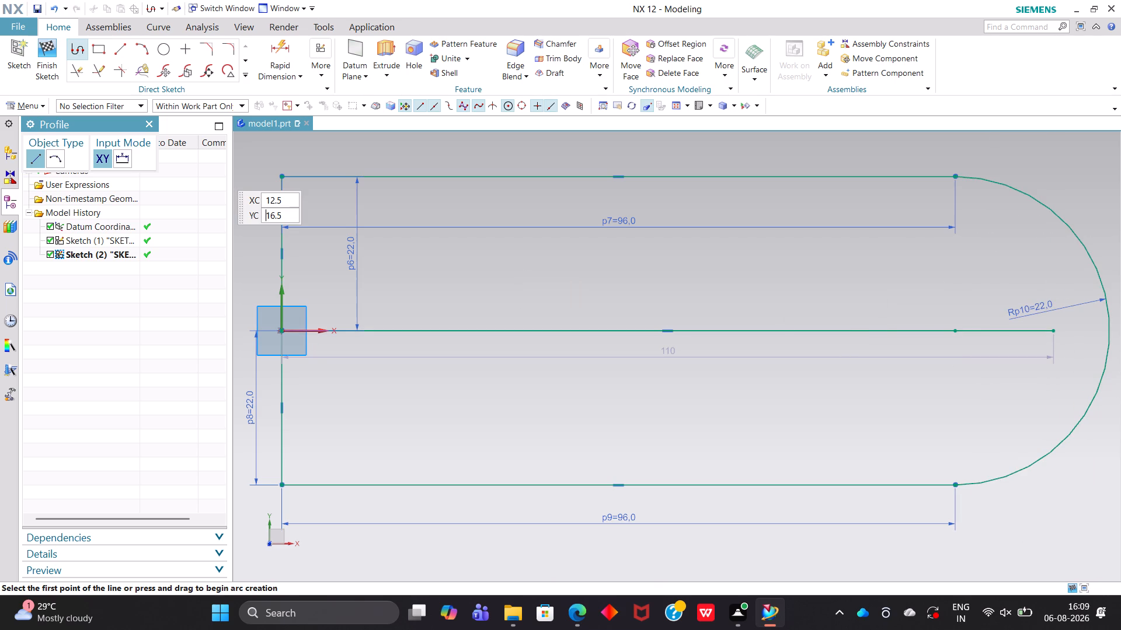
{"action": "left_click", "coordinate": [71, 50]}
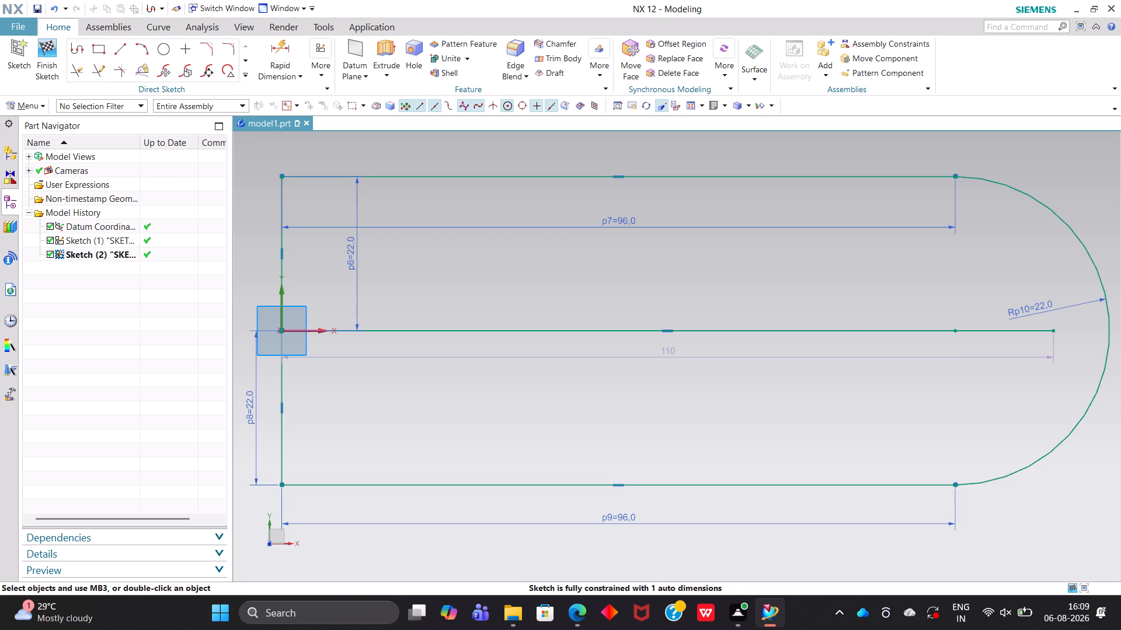
Draw a connected profile from the centre line near the end arc's centre: 8 mm up, 40 mm toward the flat end, 16 mm down.
{"action": "left_click", "coordinate": [75, 52]}
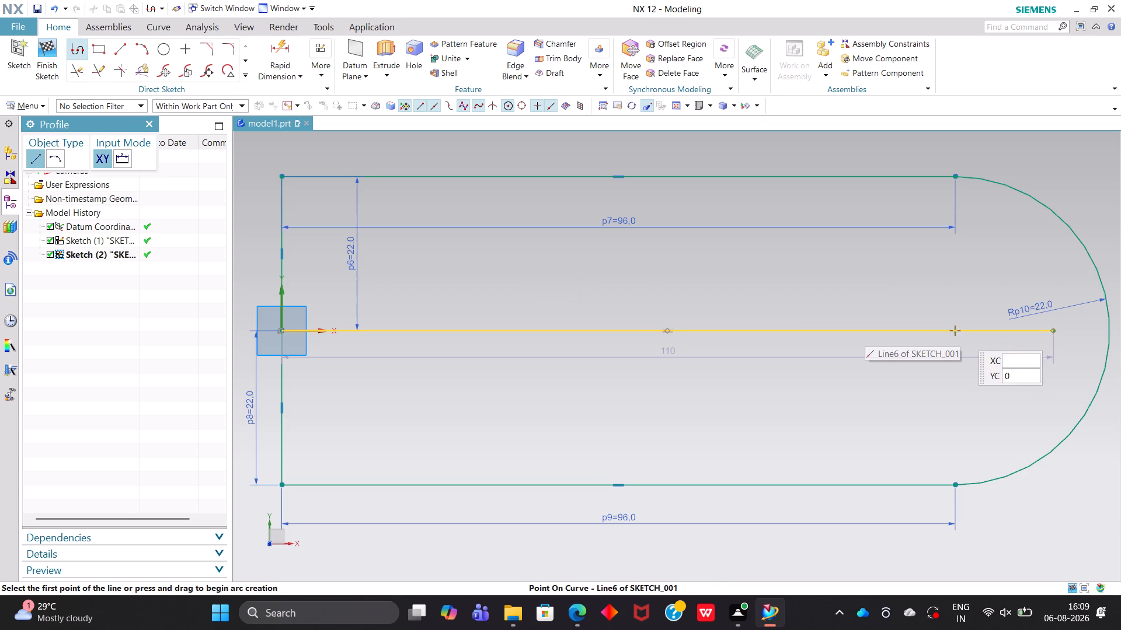
{"action": "left_click", "coordinate": [958, 331]}
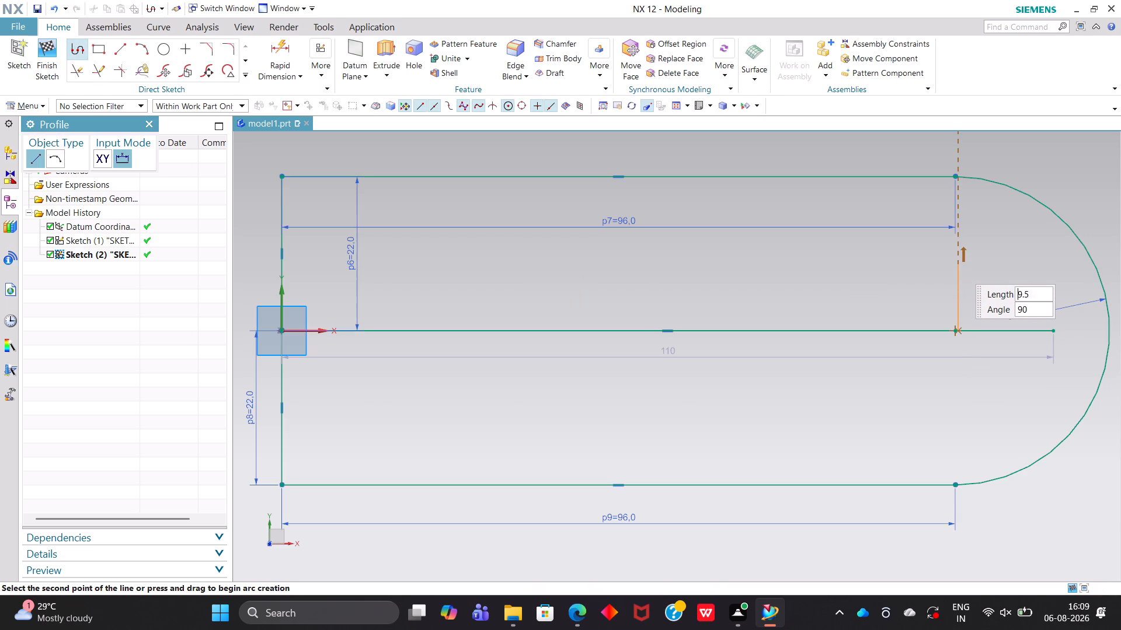
{"action": "key", "text": "8"}
{"action": "key", "text": "Return"}
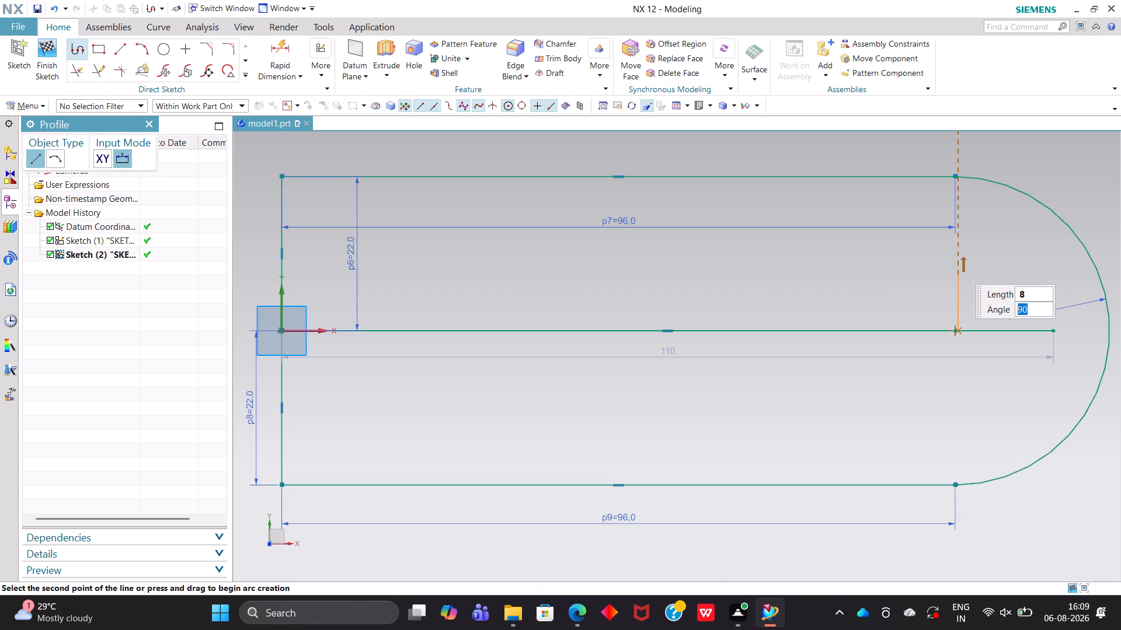
{"action": "left_click", "coordinate": [956, 265]}
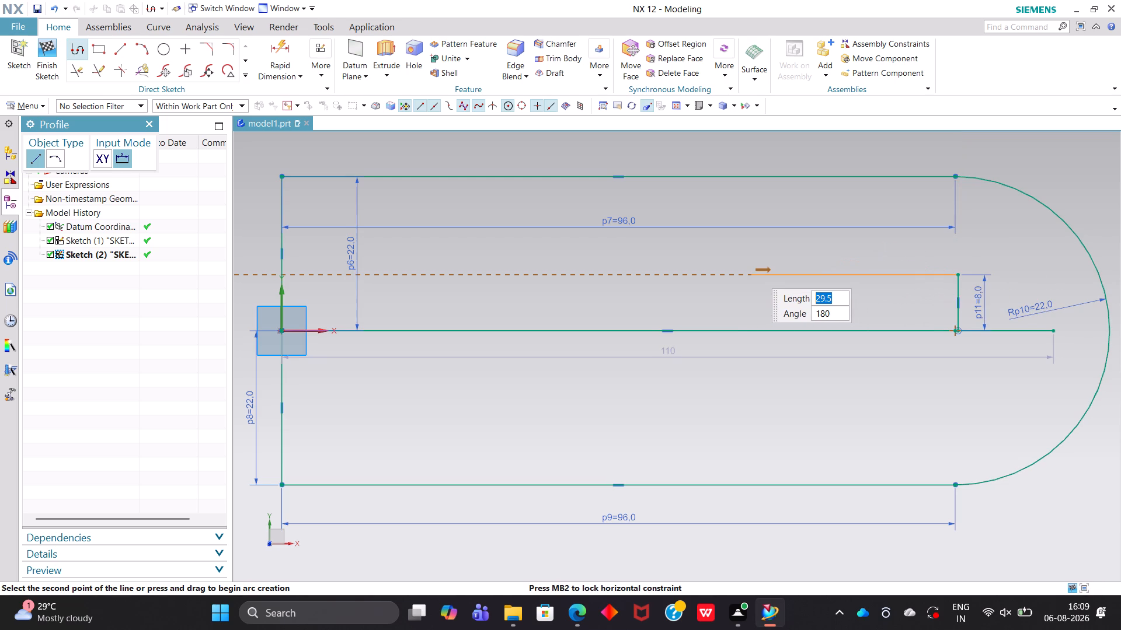
{"action": "type", "text": "40"}
{"action": "key", "text": "Return"}
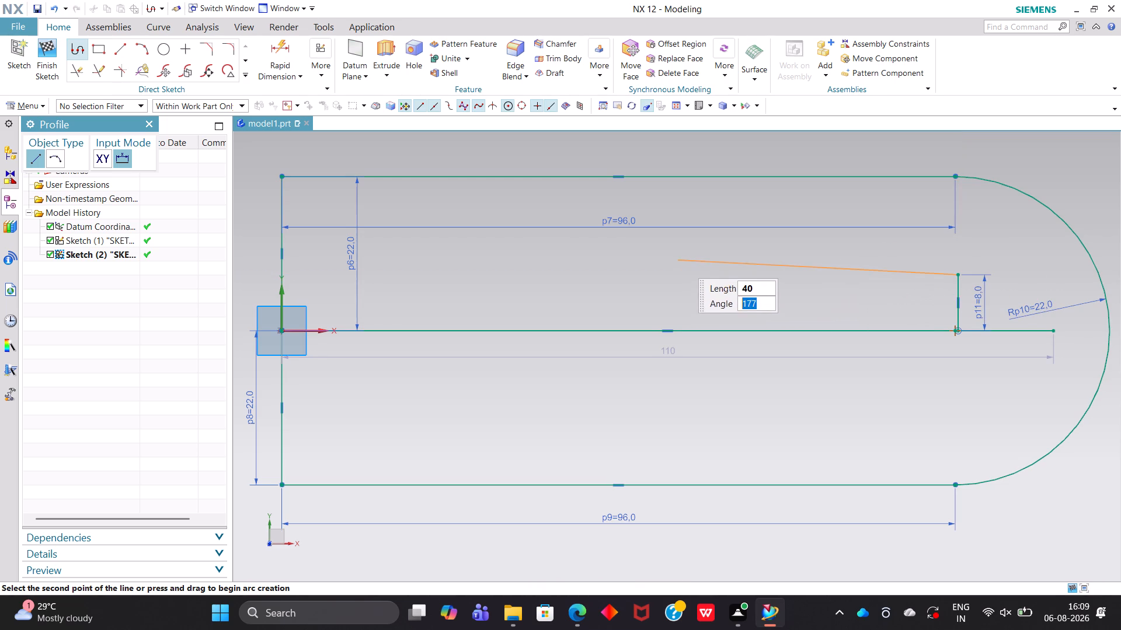
{"action": "left_click", "coordinate": [685, 276]}
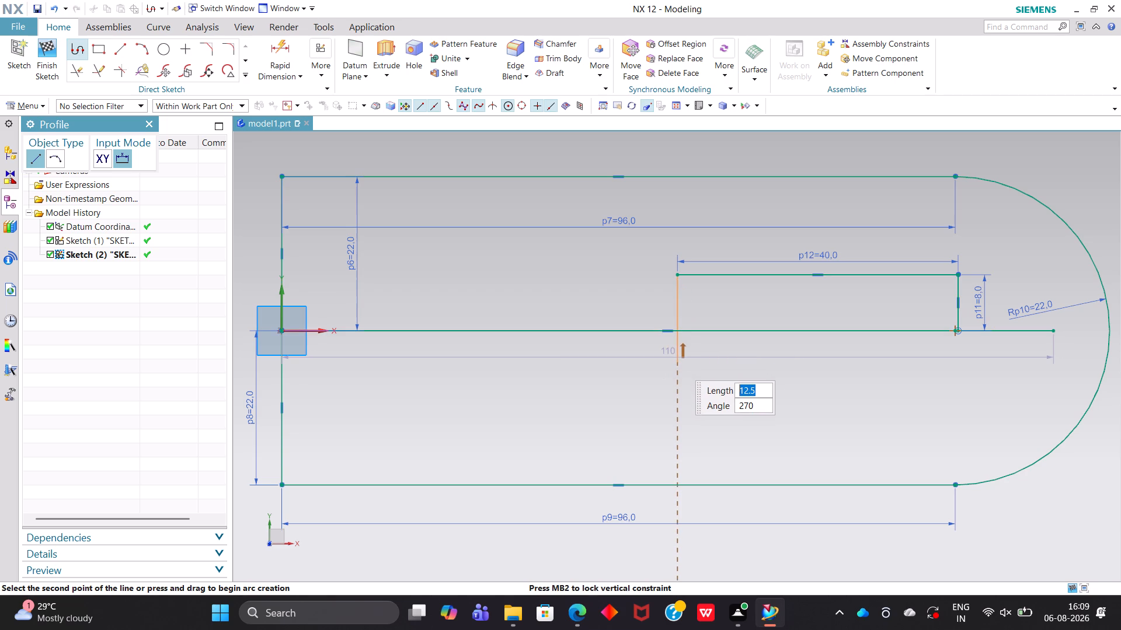
{"action": "type", "text": "16"}
{"action": "key", "text": "Return"}
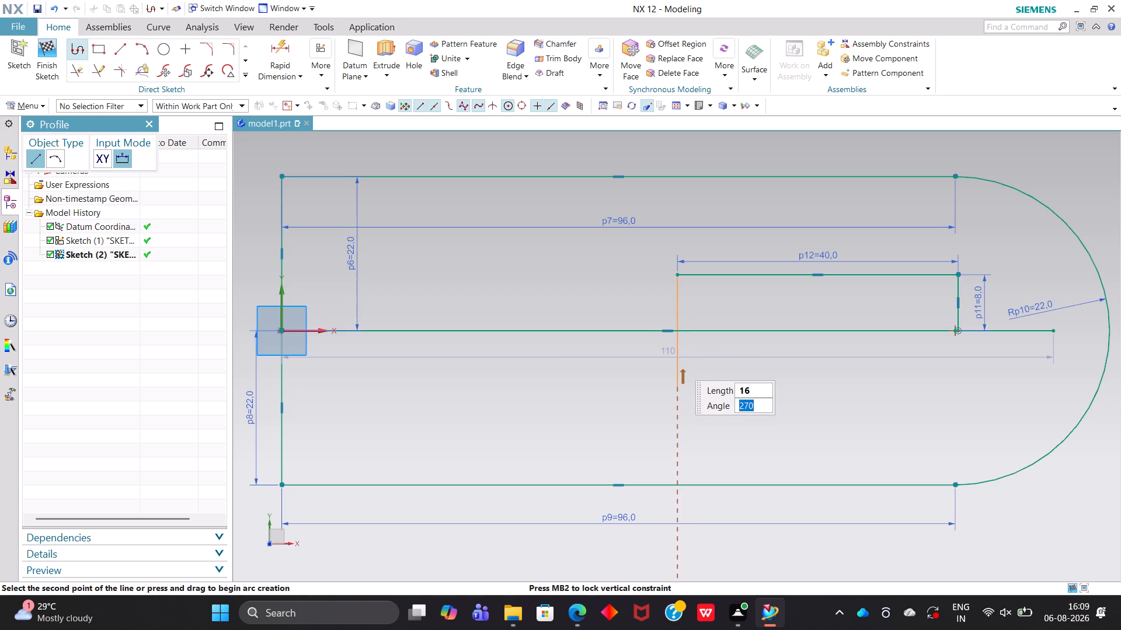
{"action": "left_click", "coordinate": [680, 443]}
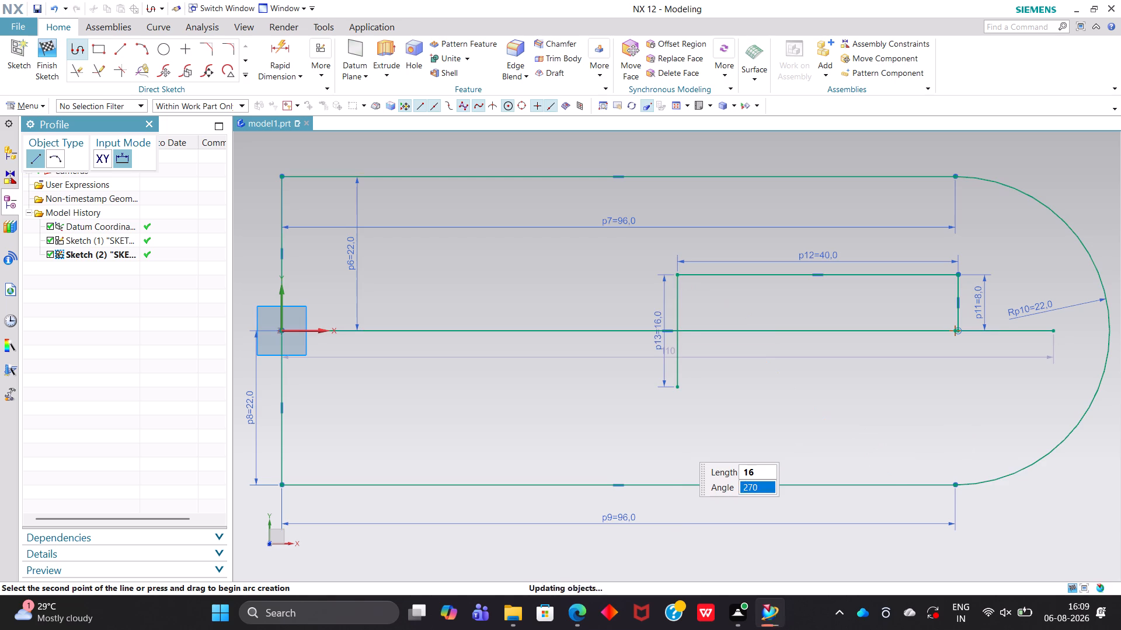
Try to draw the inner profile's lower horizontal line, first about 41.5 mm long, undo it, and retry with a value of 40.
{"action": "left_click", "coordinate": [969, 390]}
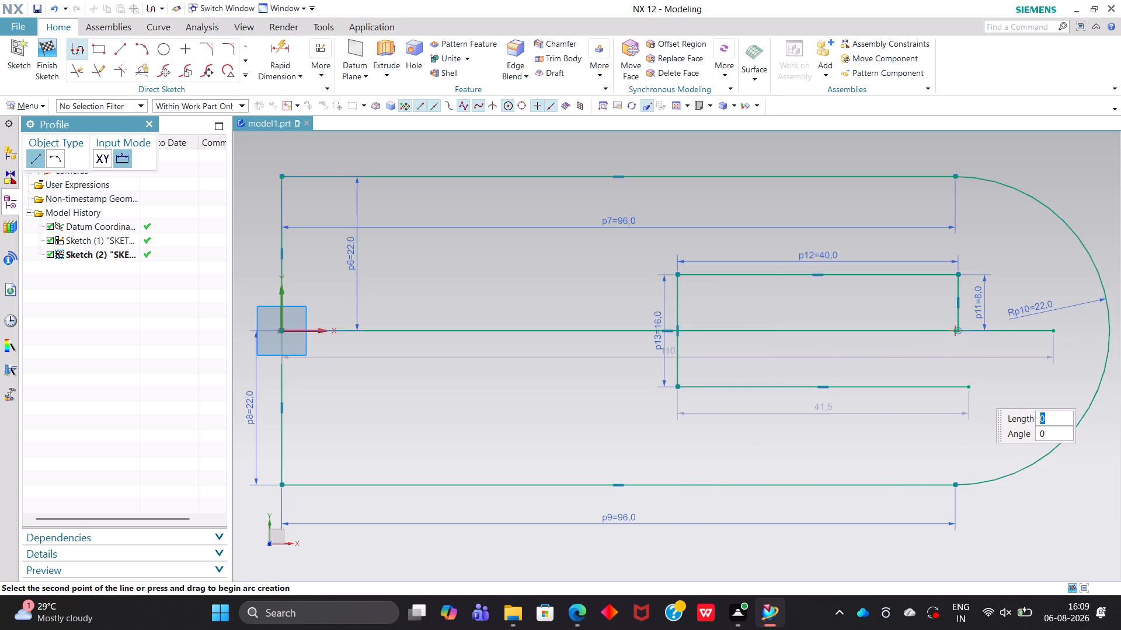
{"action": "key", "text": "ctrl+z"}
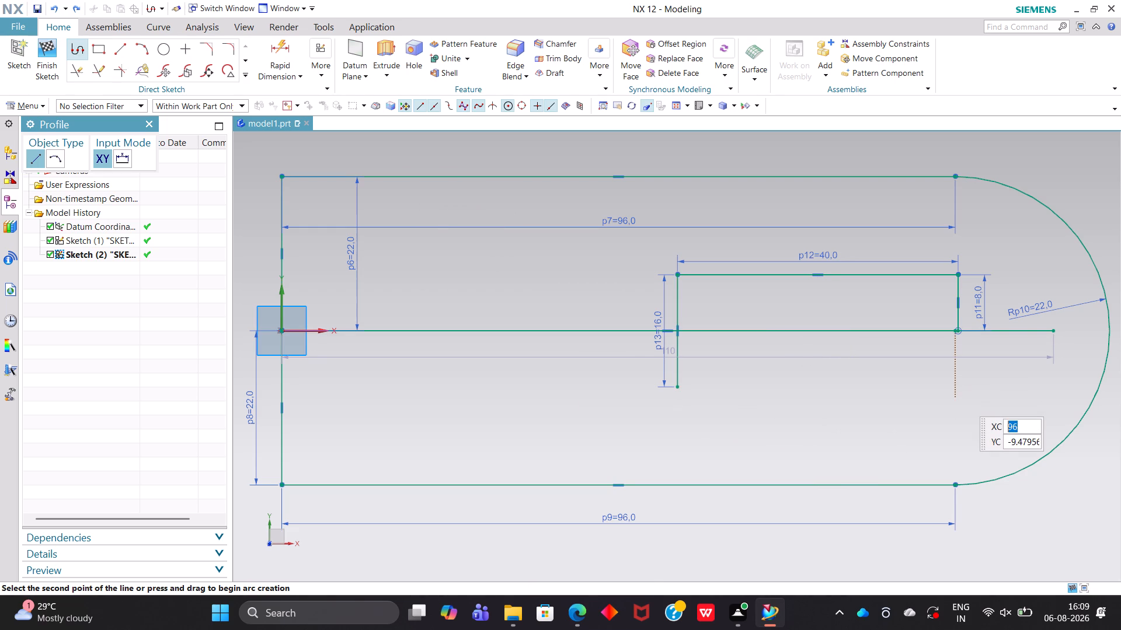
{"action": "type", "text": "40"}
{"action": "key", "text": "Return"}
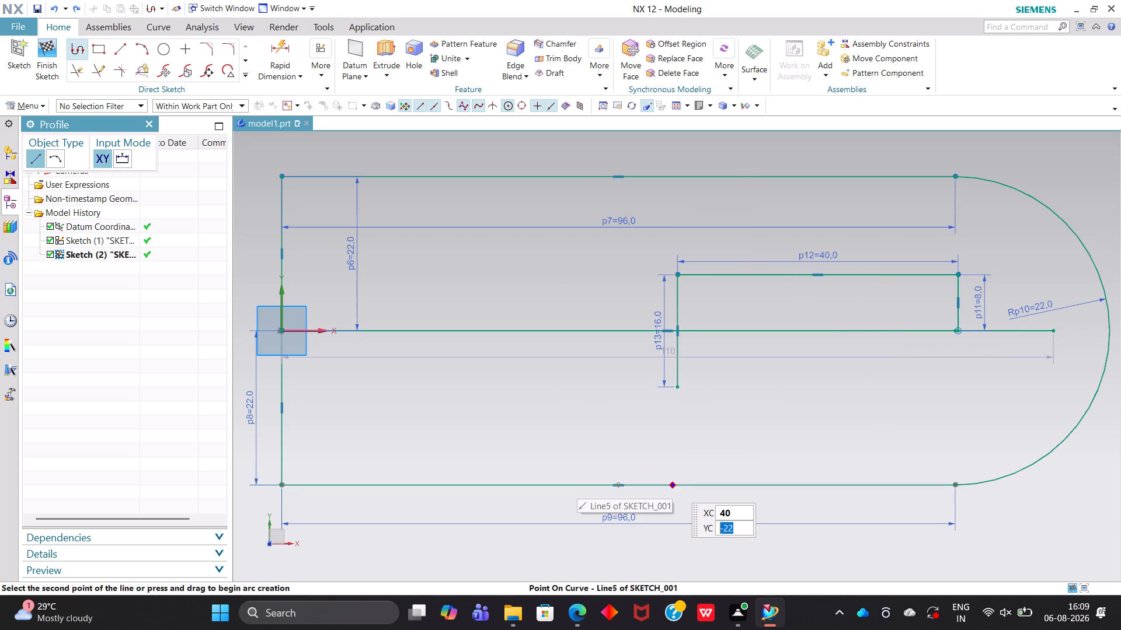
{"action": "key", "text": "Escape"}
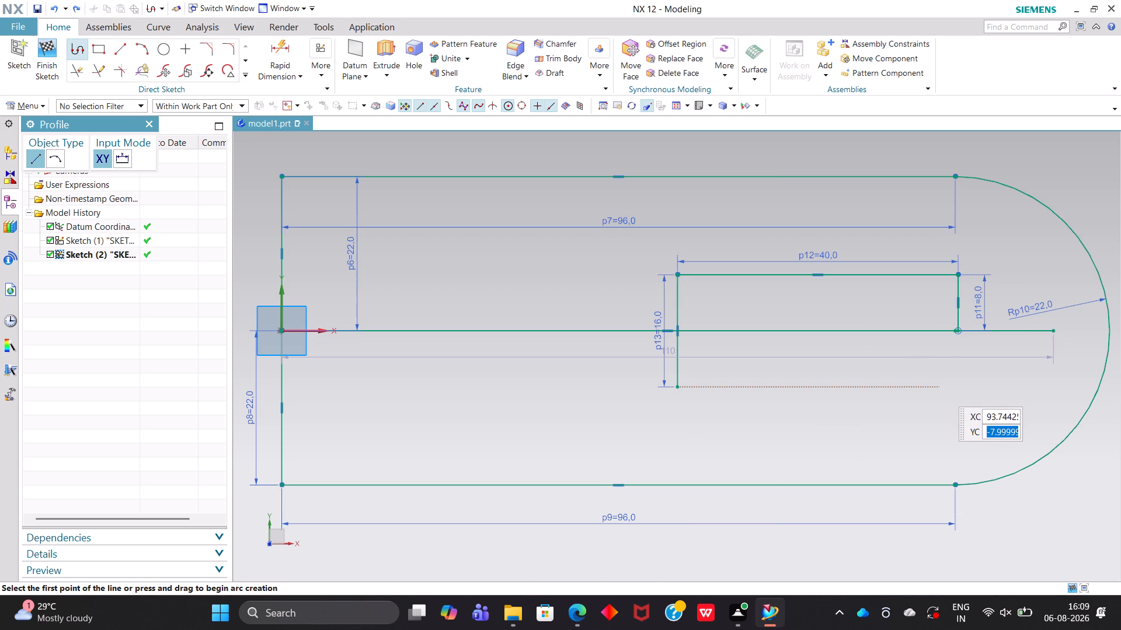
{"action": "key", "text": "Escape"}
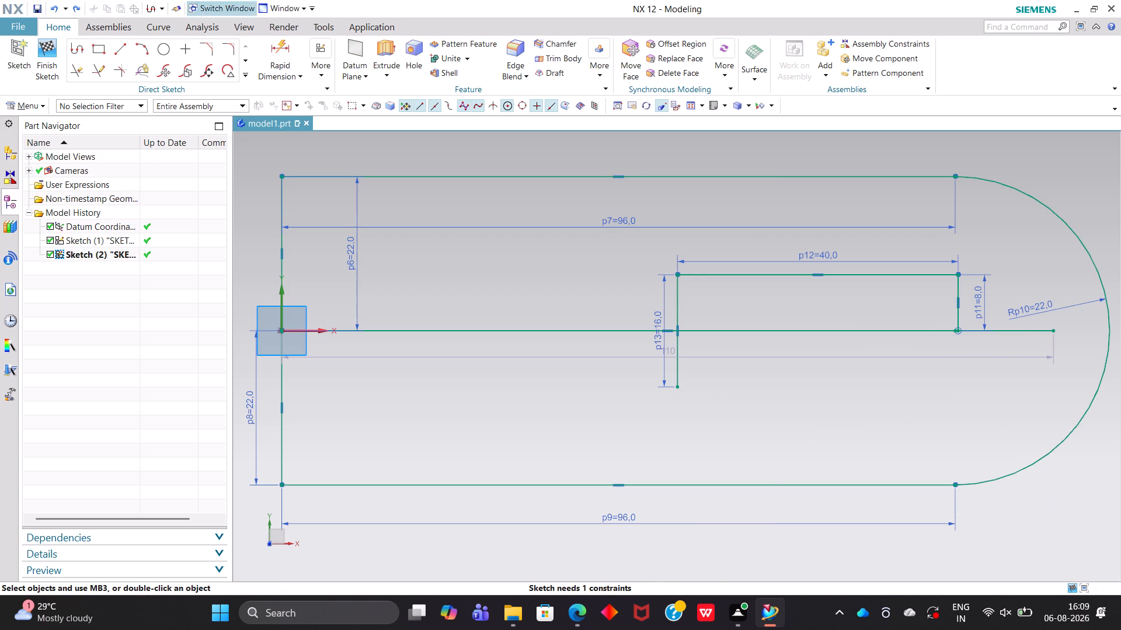
Draw the inner profile's lower horizontal line, 40 mm long, from the bottom of the 16 mm line toward the rounded end.
{"action": "left_click", "coordinate": [70, 52]}
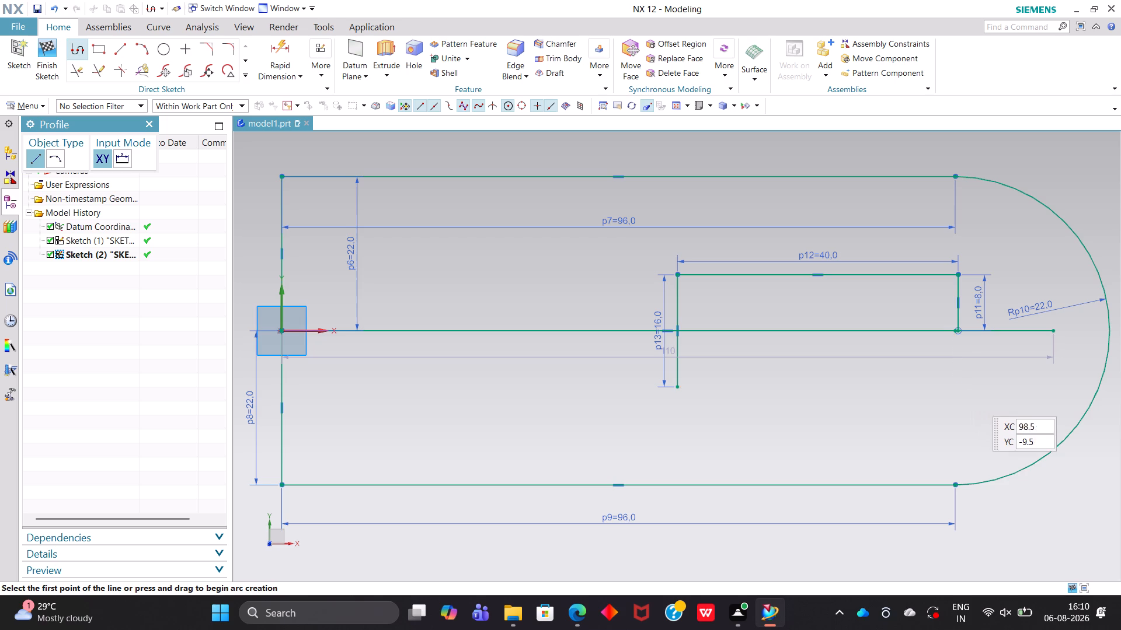
{"action": "left_click", "coordinate": [962, 387]}
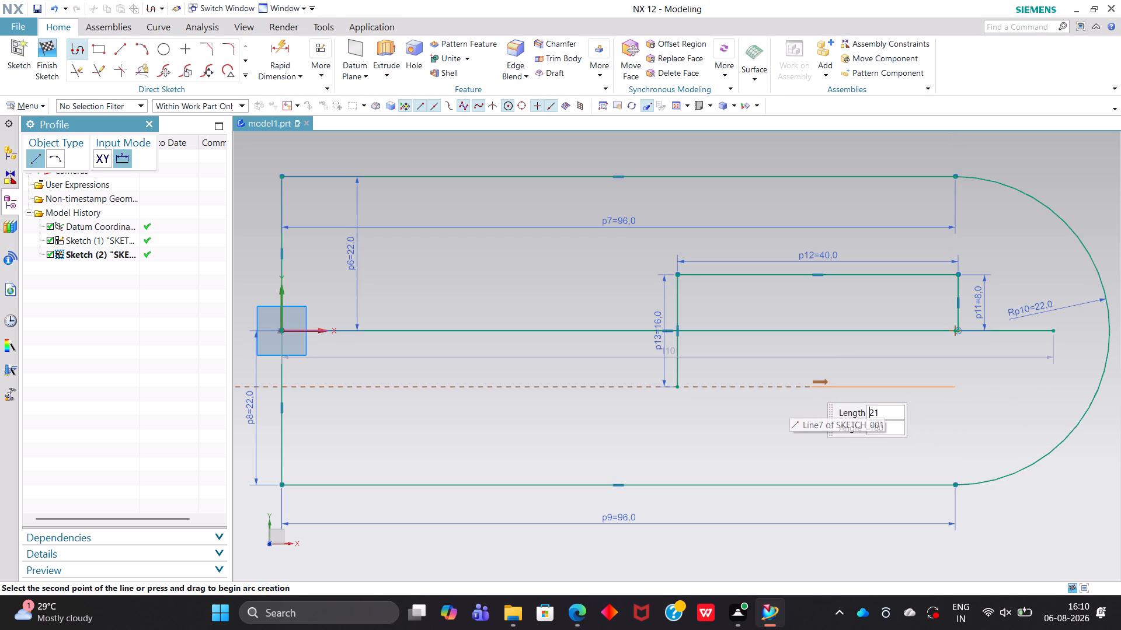
{"action": "key", "text": "Escape"}
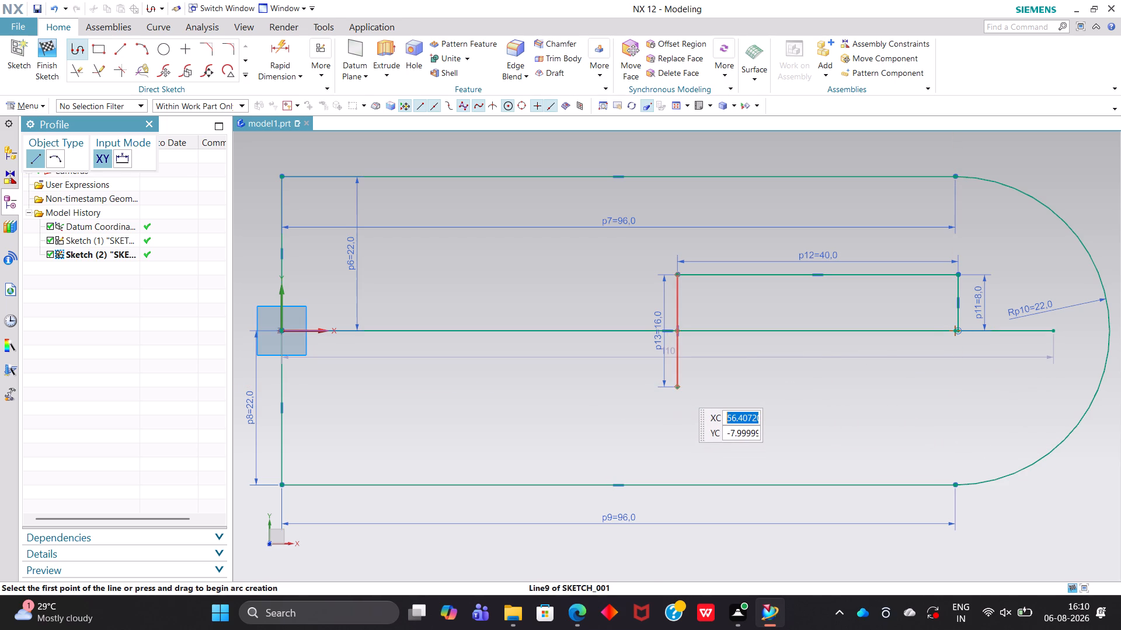
{"action": "left_click", "coordinate": [677, 387]}
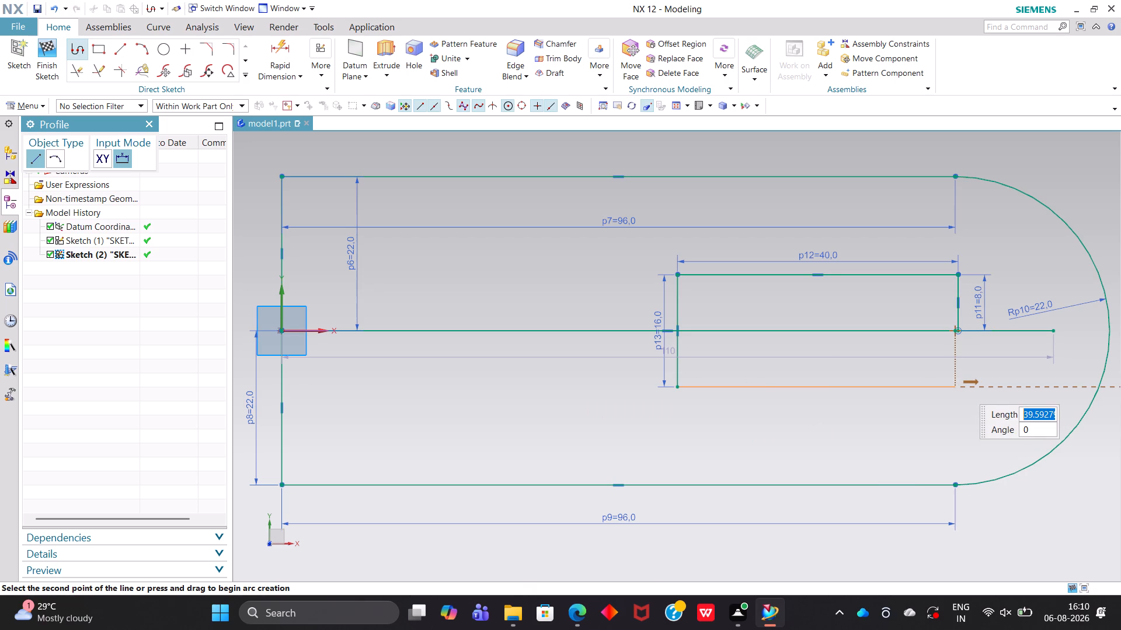
{"action": "type", "text": "40"}
{"action": "key", "text": "Return"}
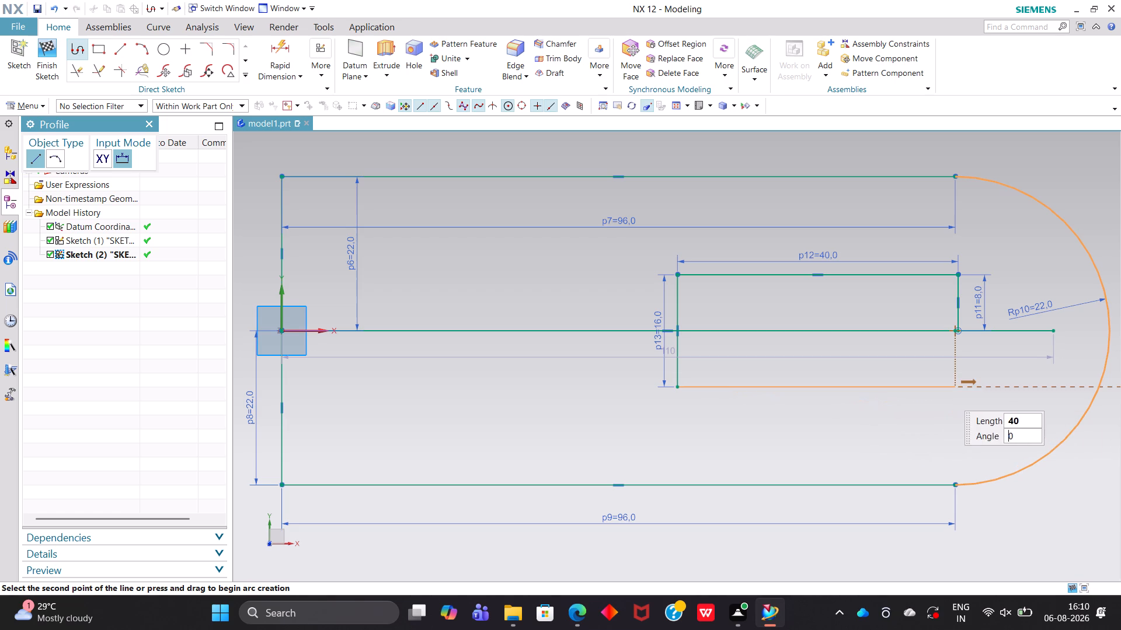
{"action": "left_click", "coordinate": [1015, 391]}
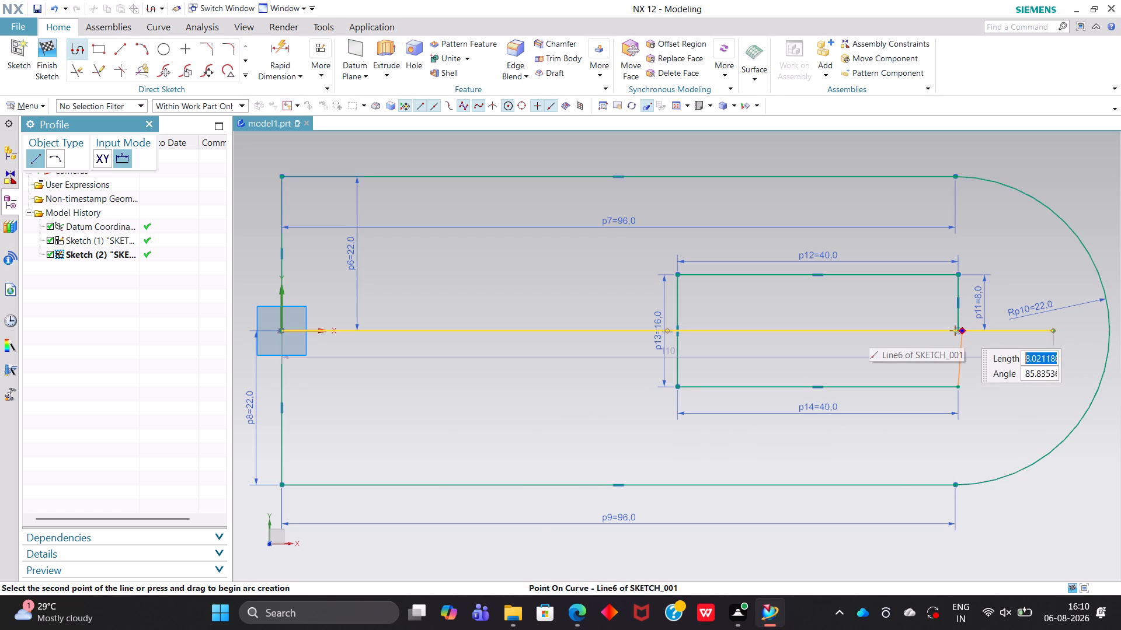
{"action": "key", "text": "Escape"}
{"action": "key", "text": "grave"}
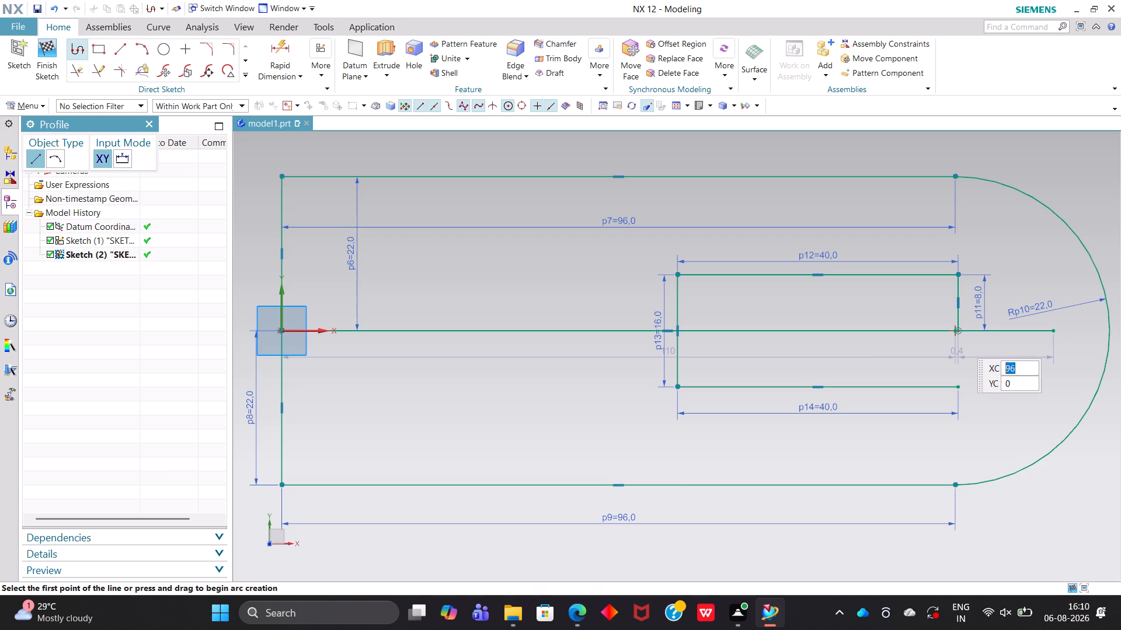
{"action": "key", "text": "Escape"}
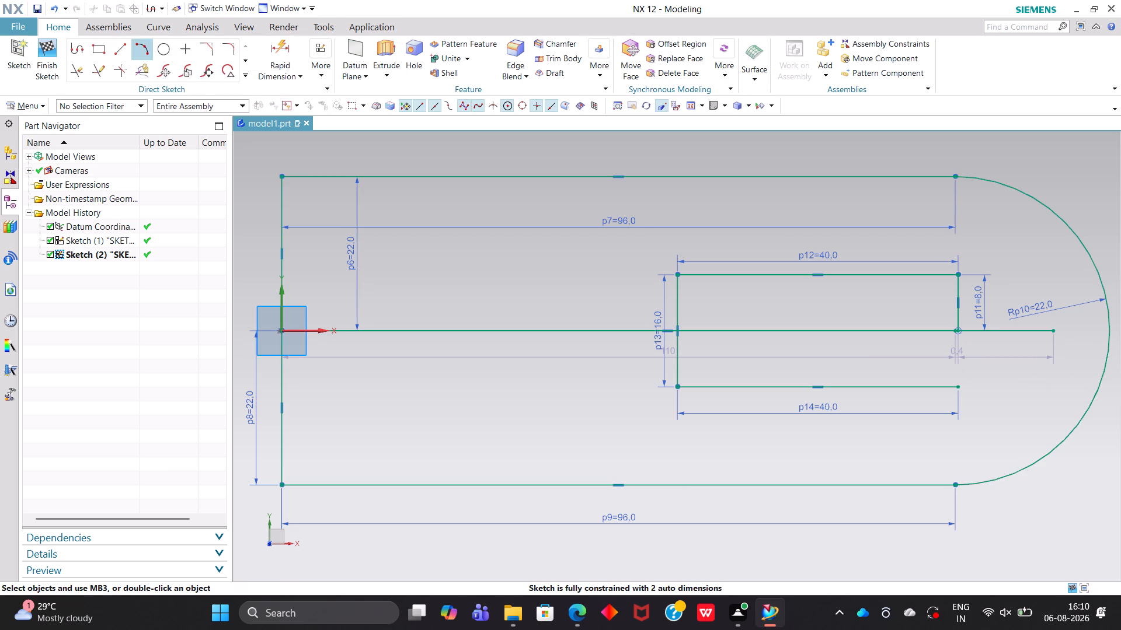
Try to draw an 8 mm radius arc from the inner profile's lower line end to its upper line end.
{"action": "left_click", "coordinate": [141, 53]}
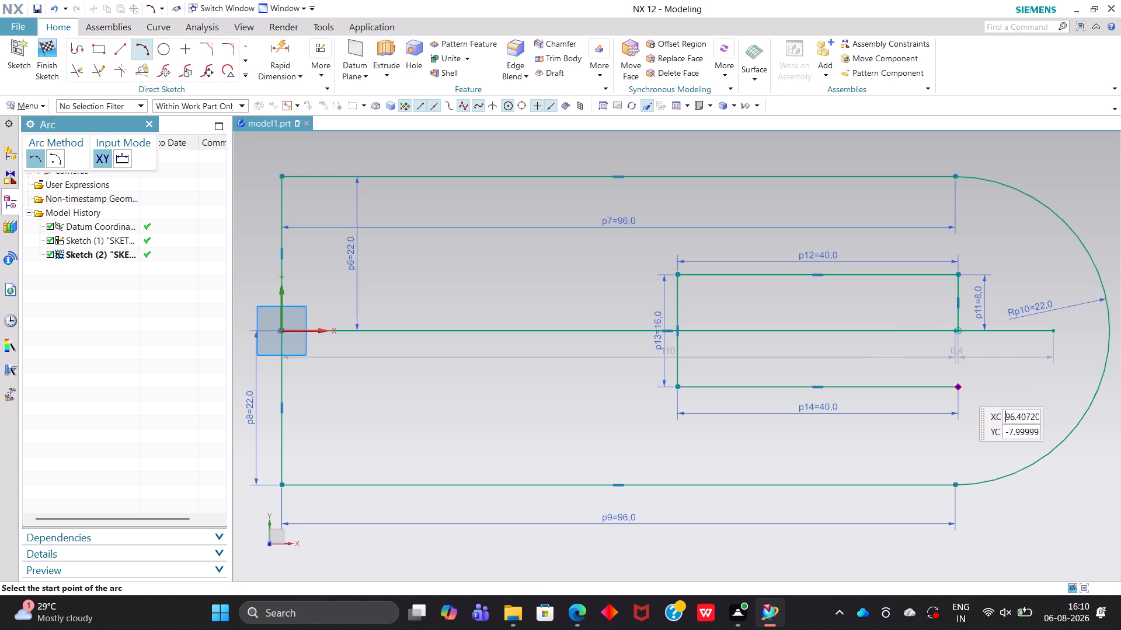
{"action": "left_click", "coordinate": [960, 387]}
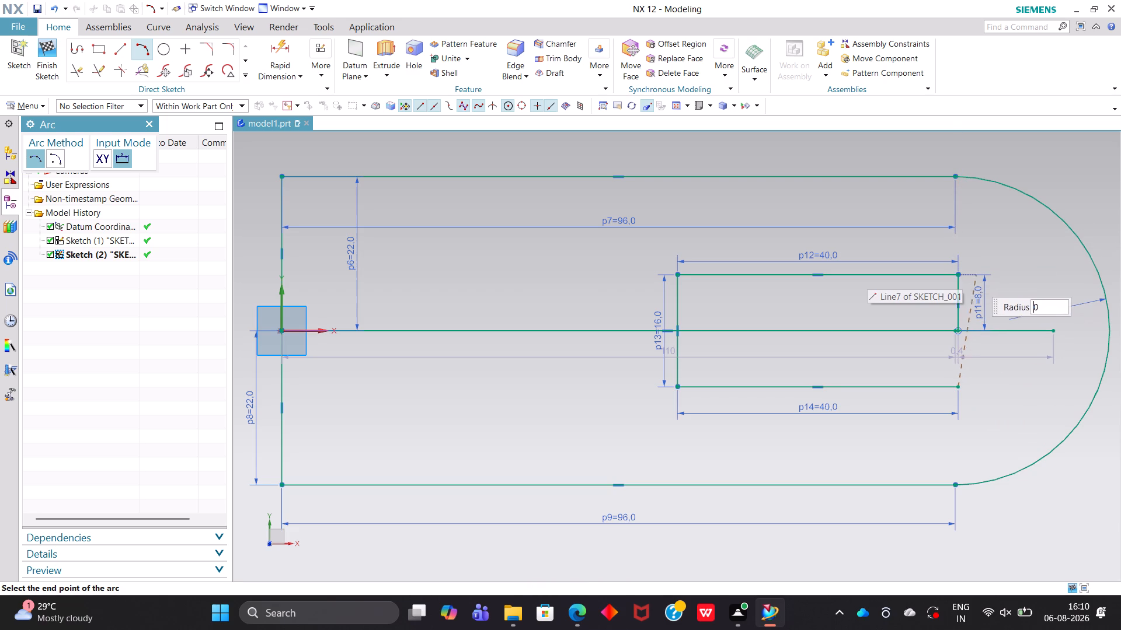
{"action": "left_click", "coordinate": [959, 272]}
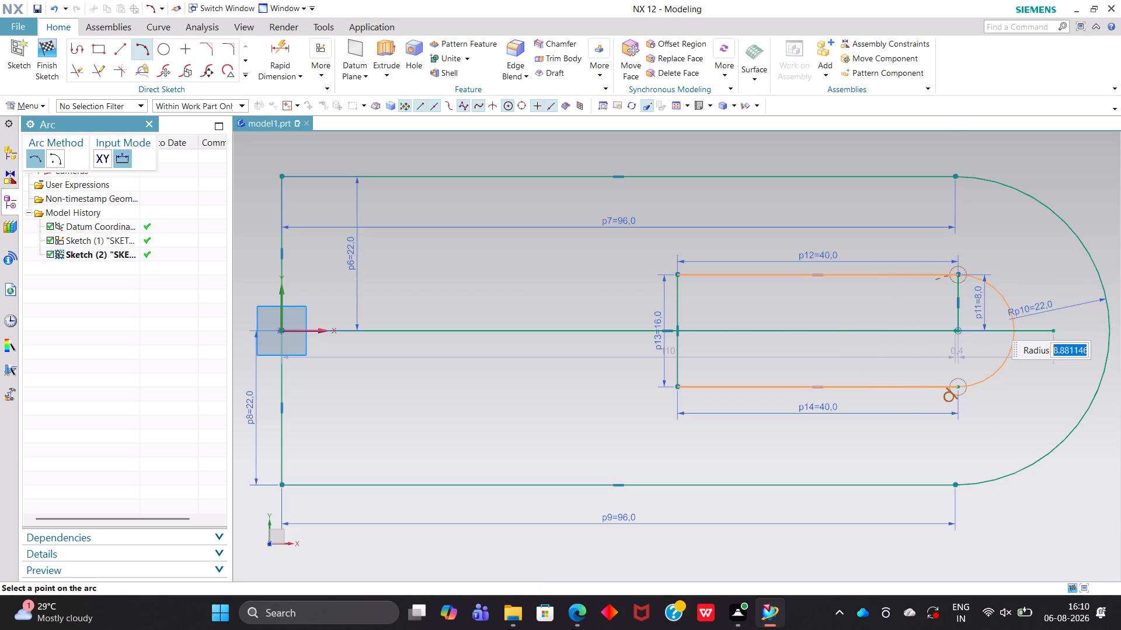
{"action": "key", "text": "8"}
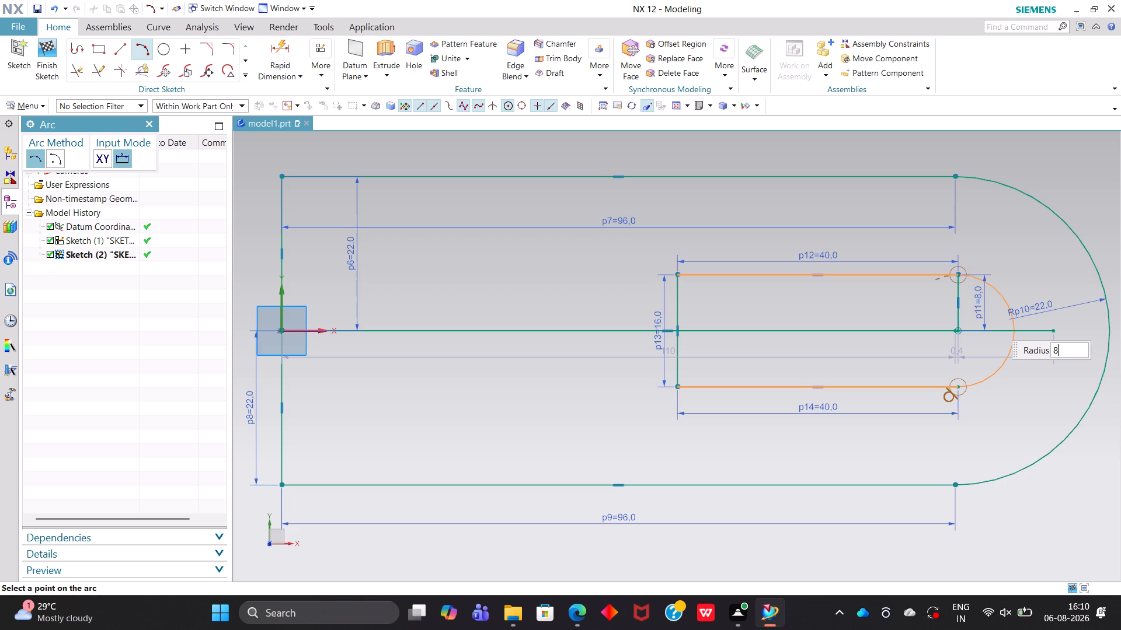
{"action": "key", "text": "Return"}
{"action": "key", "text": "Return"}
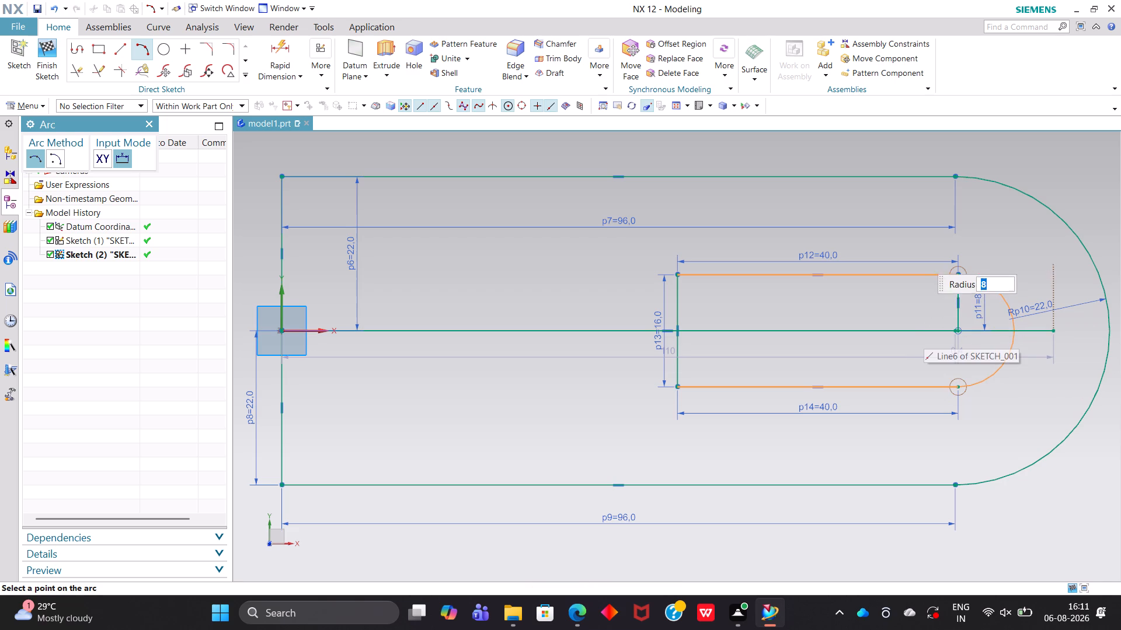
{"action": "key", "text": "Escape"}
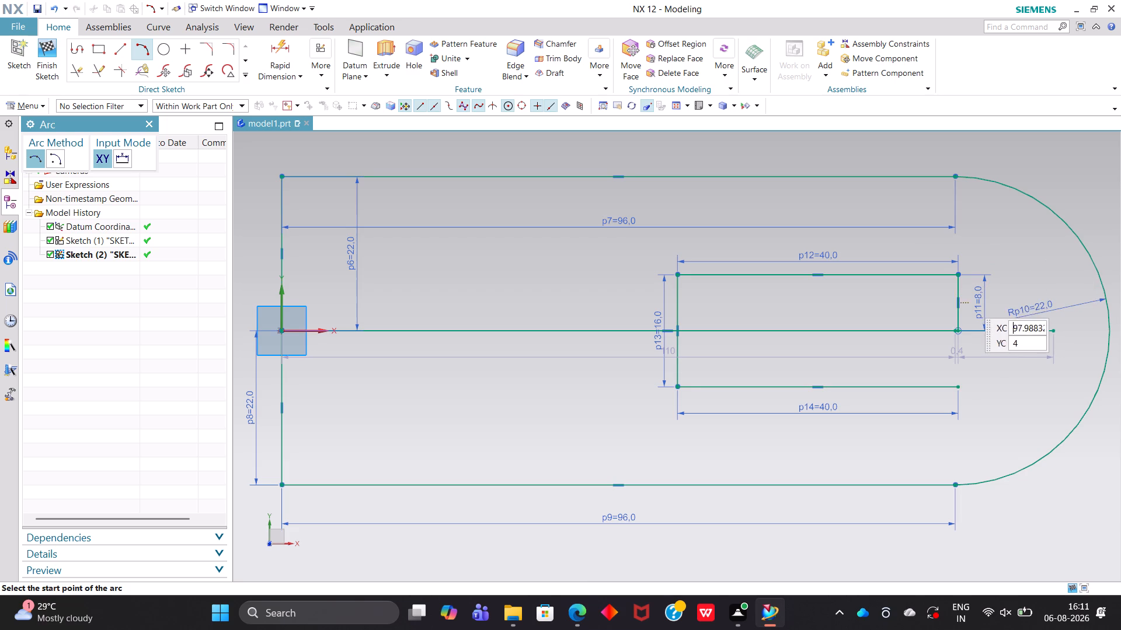
Draw an 8 mm radius arc joining the inner profile's upper and lower lines at the end toward the plate's rounded end.
{"action": "left_click", "coordinate": [960, 271]}
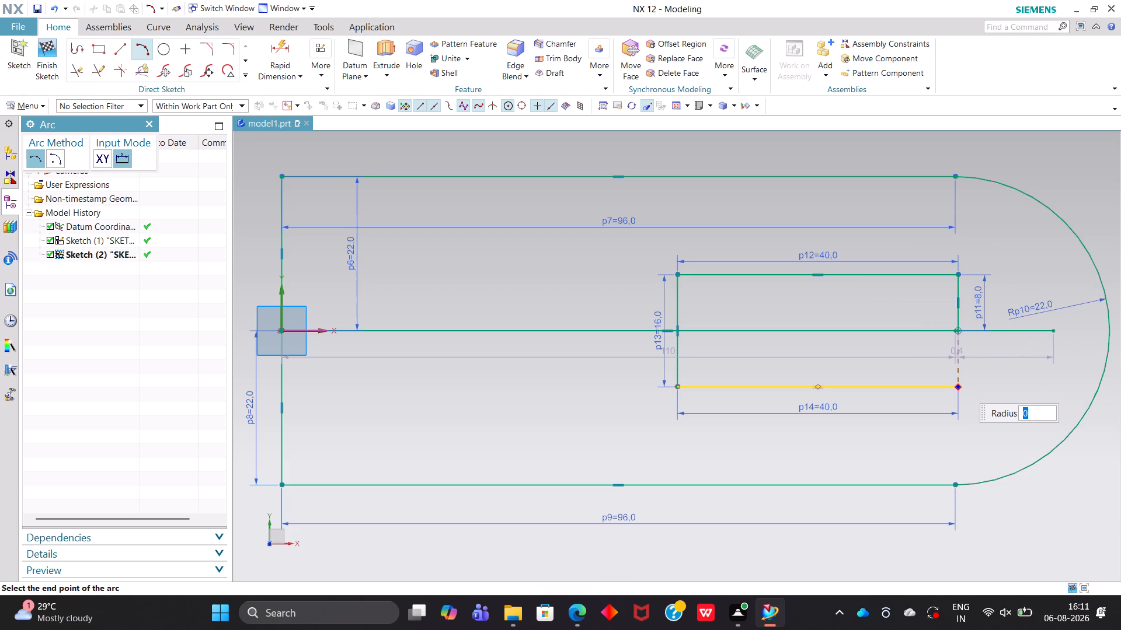
{"action": "left_click", "coordinate": [961, 391]}
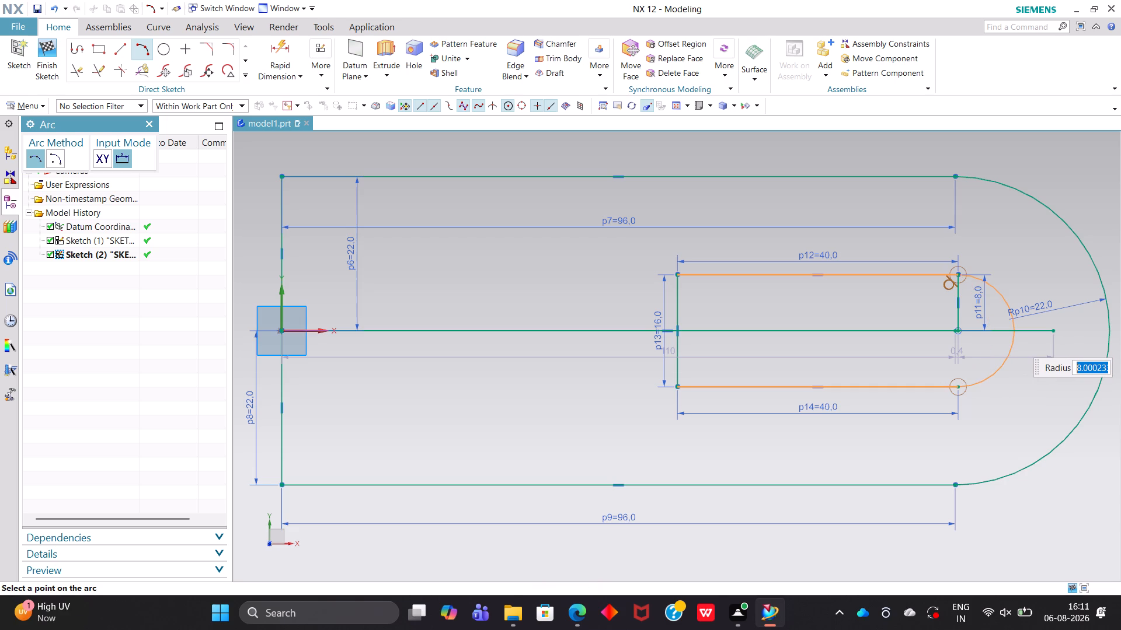
{"action": "key", "text": "8"}
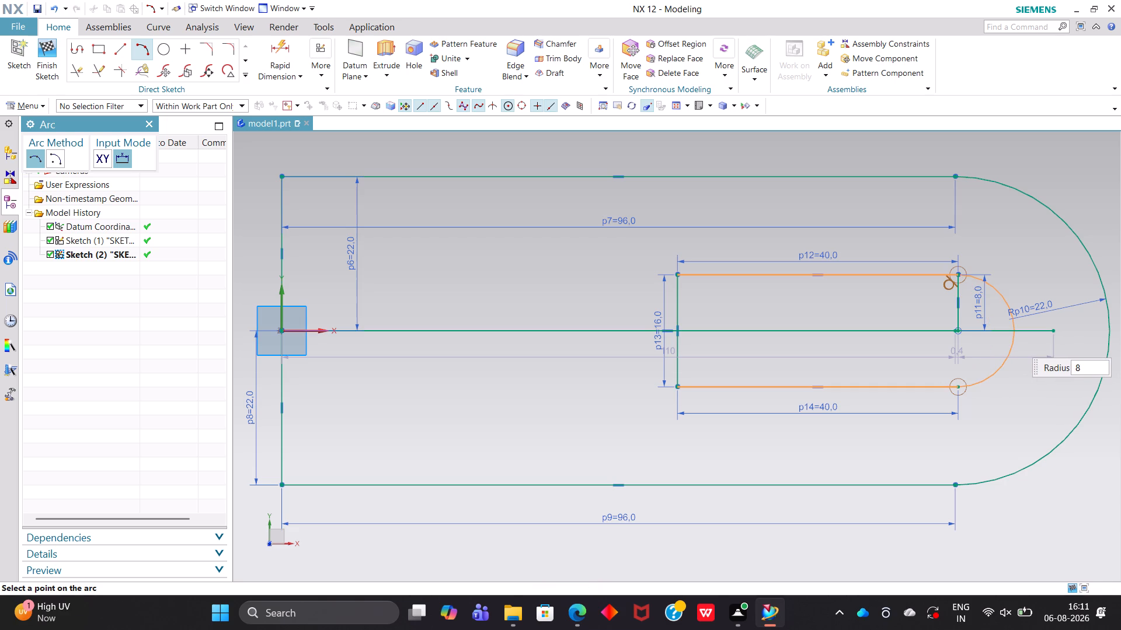
{"action": "key", "text": "Return"}
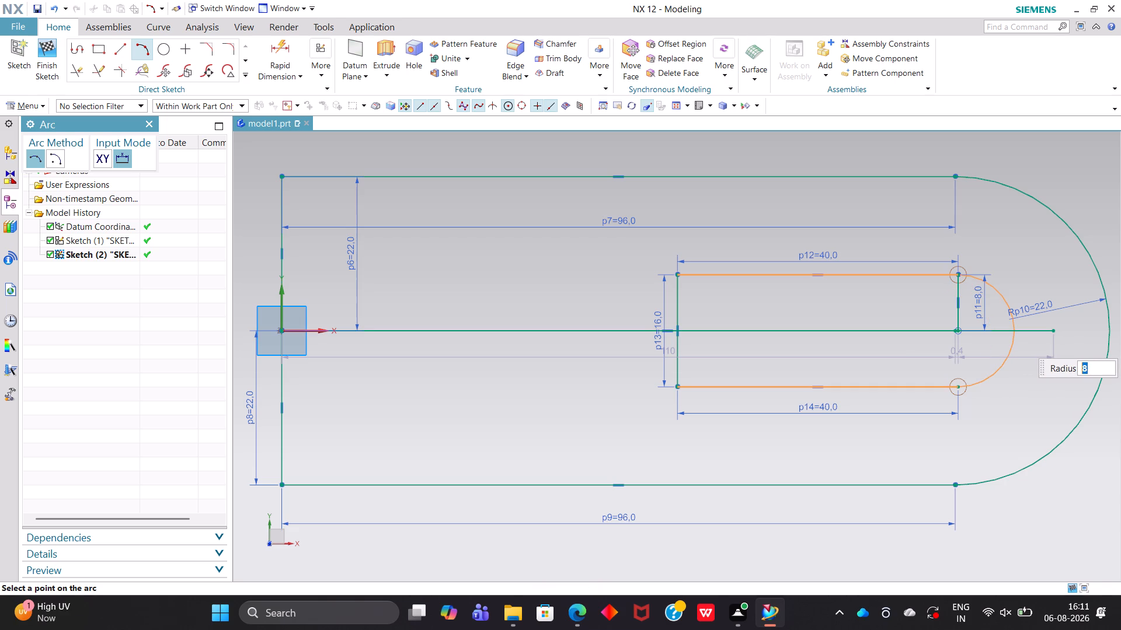
{"action": "left_click", "coordinate": [1019, 339]}
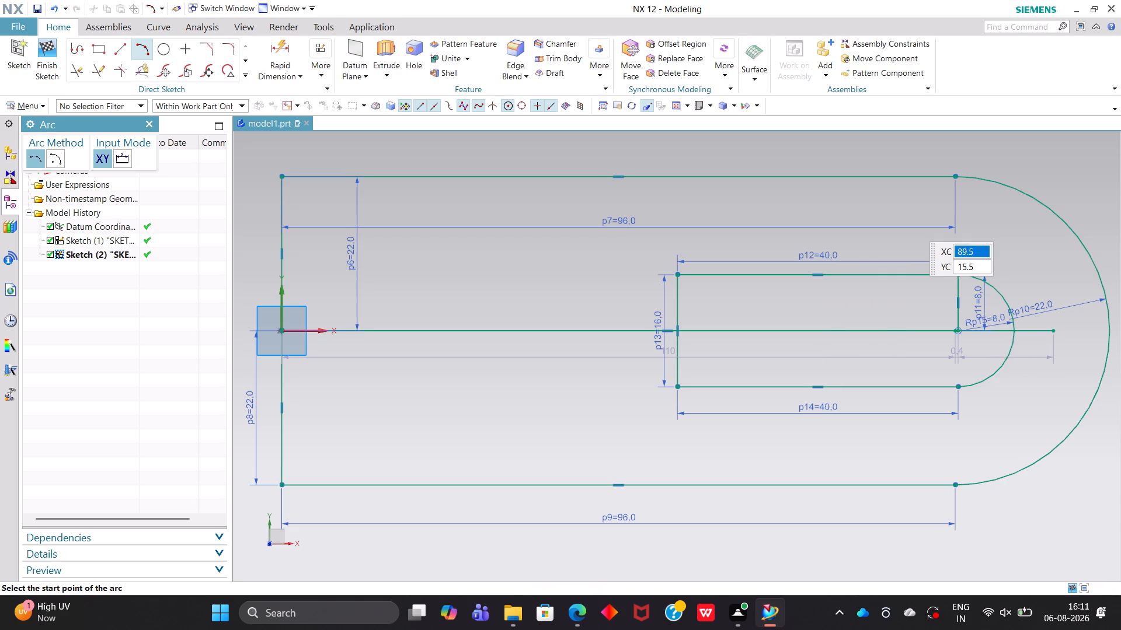
{"action": "key", "text": "Escape"}
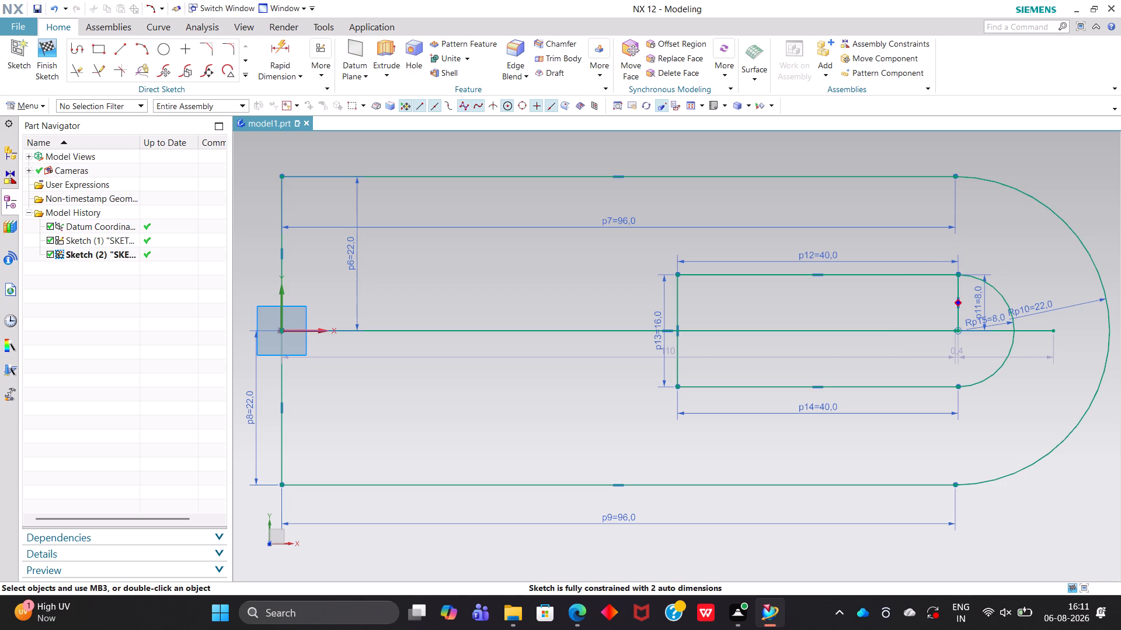
Delete the 8 mm vertical line between the centre line and the inner profile's upper line.
{"action": "left_click", "coordinate": [958, 298]}
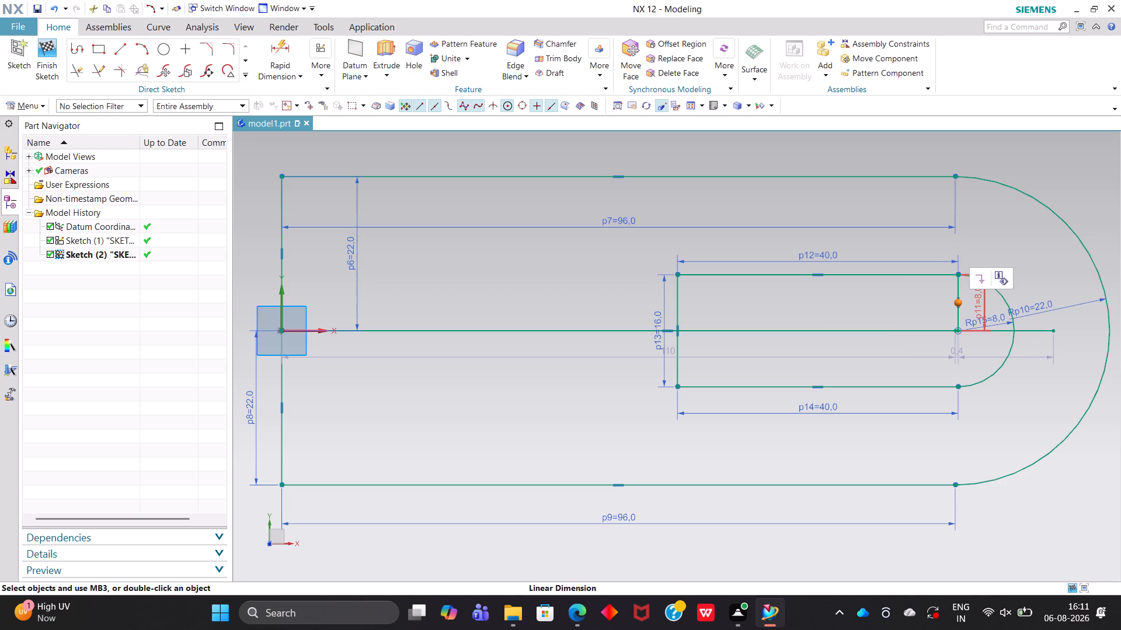
{"action": "key", "text": "Escape"}
{"action": "left_click", "coordinate": [959, 291]}
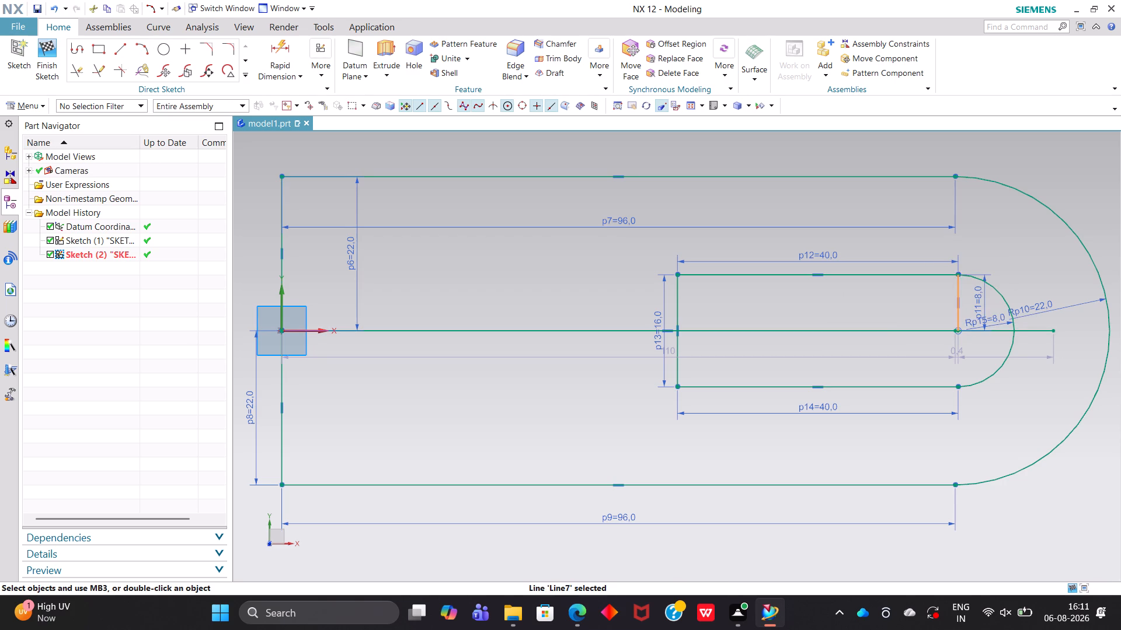
{"action": "key", "text": "Delete"}
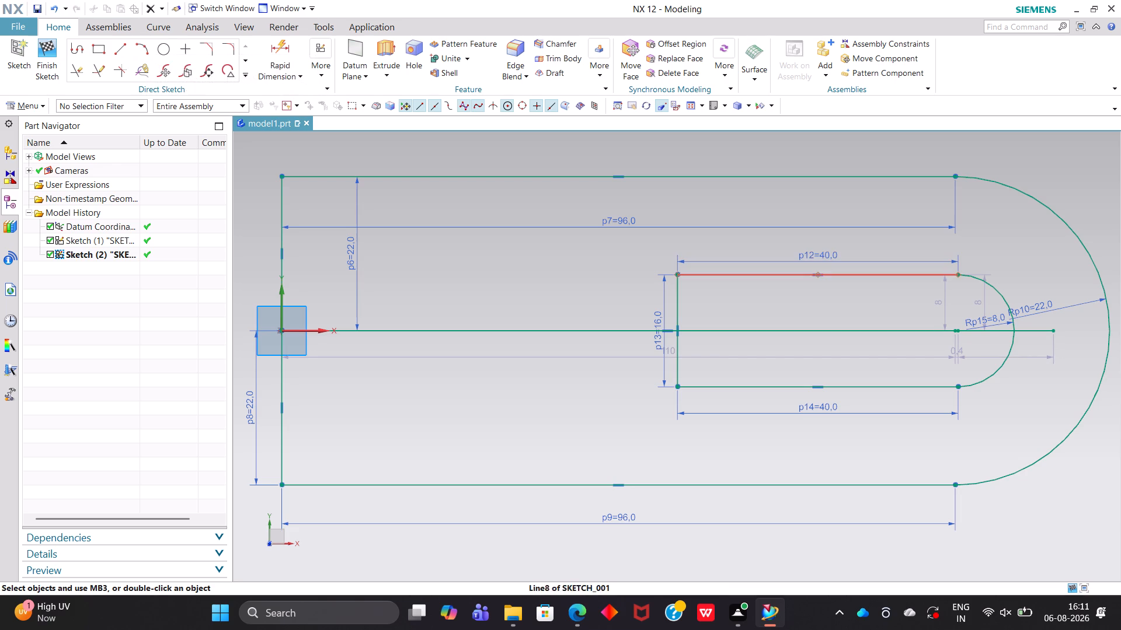
Draw an 8 mm radius arc joining the inner profile's lower and upper lines at the end toward the plate's flat end.
{"action": "left_click", "coordinate": [147, 45]}
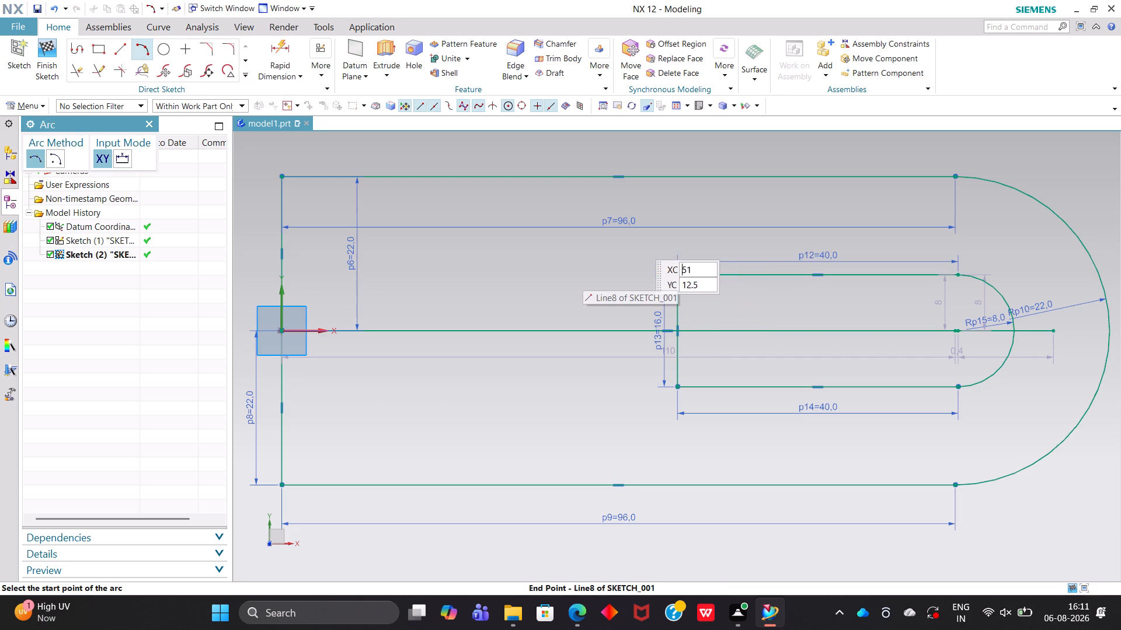
{"action": "left_click", "coordinate": [678, 387]}
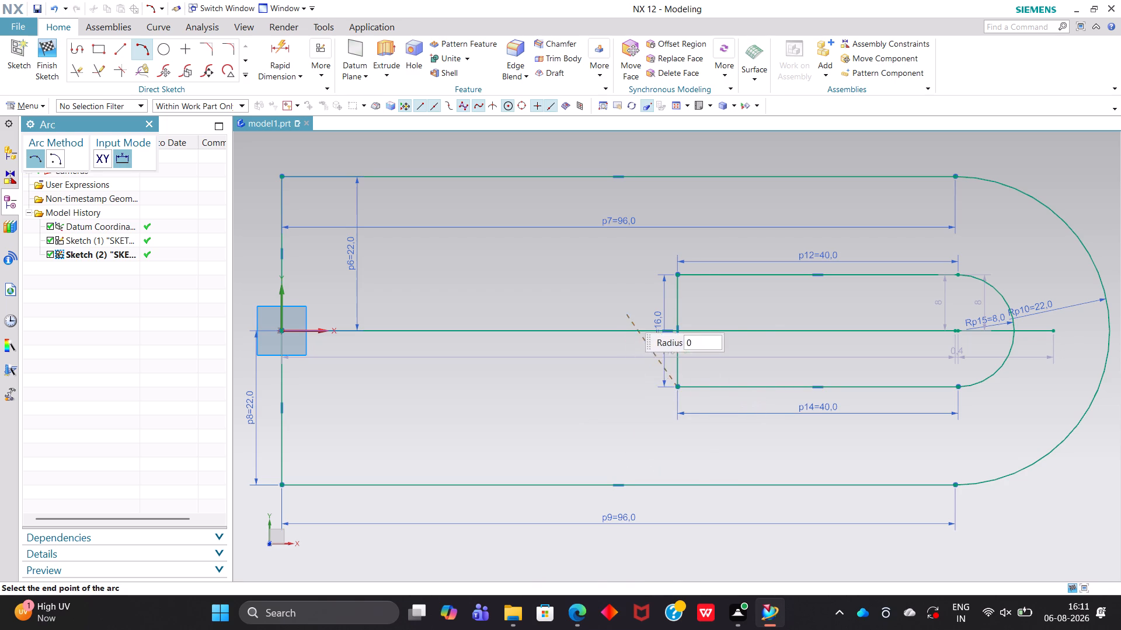
{"action": "left_click", "coordinate": [678, 275]}
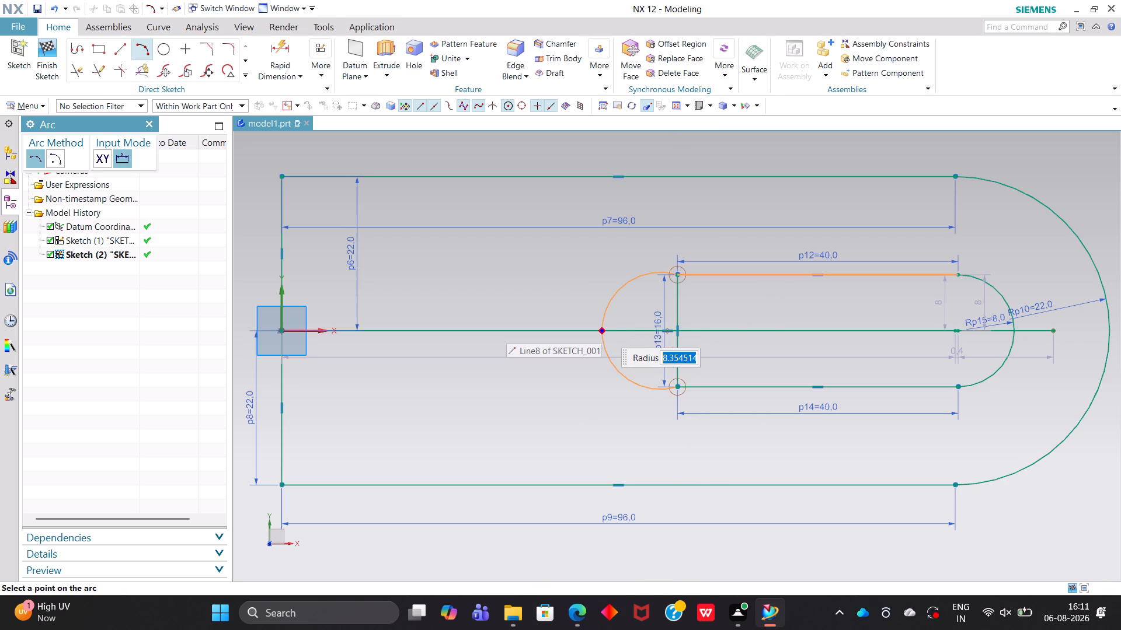
{"action": "key", "text": "8"}
{"action": "key", "text": "Return"}
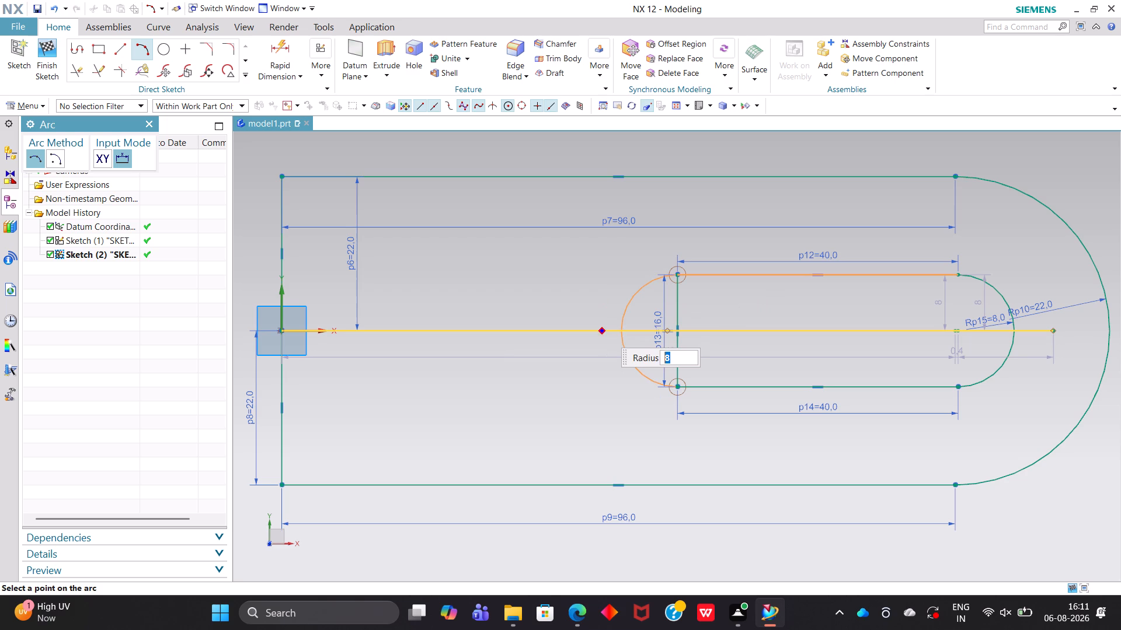
{"action": "left_click", "coordinate": [602, 328]}
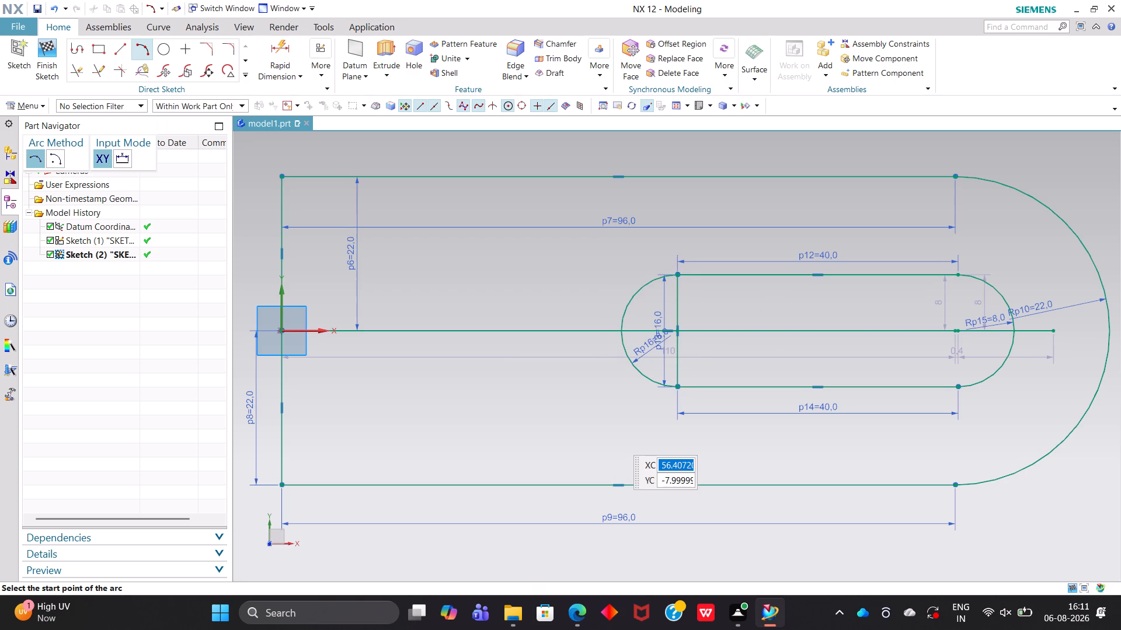
{"action": "key", "text": "Escape"}
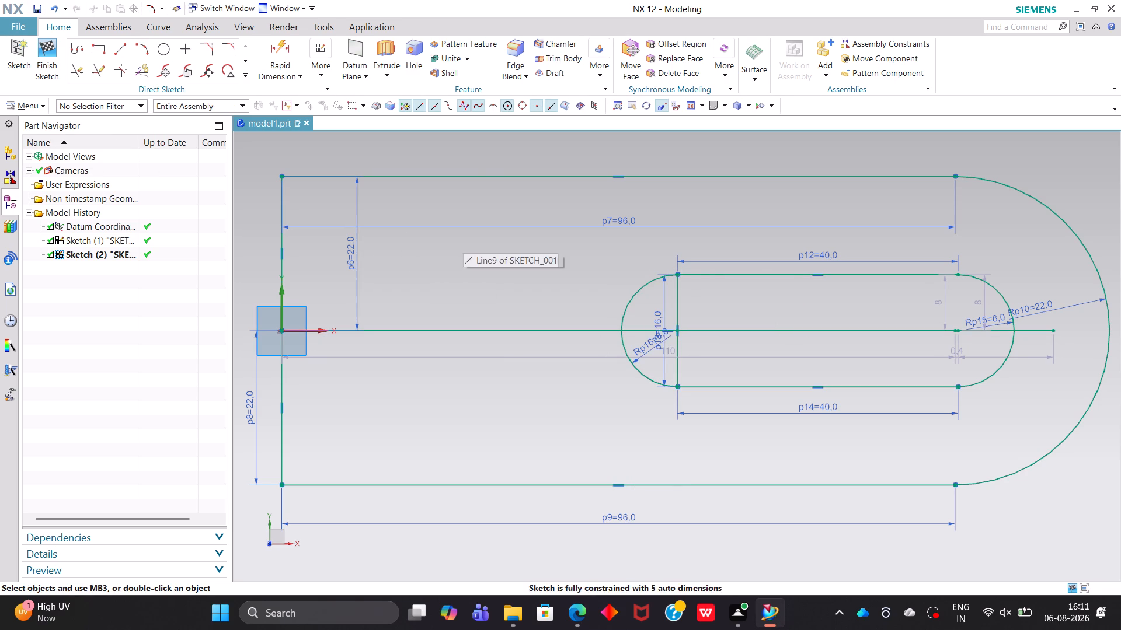
Delete the inner profile's 16 mm vertical line and the plate's horizontal centre line.
{"action": "left_click", "coordinate": [678, 302]}
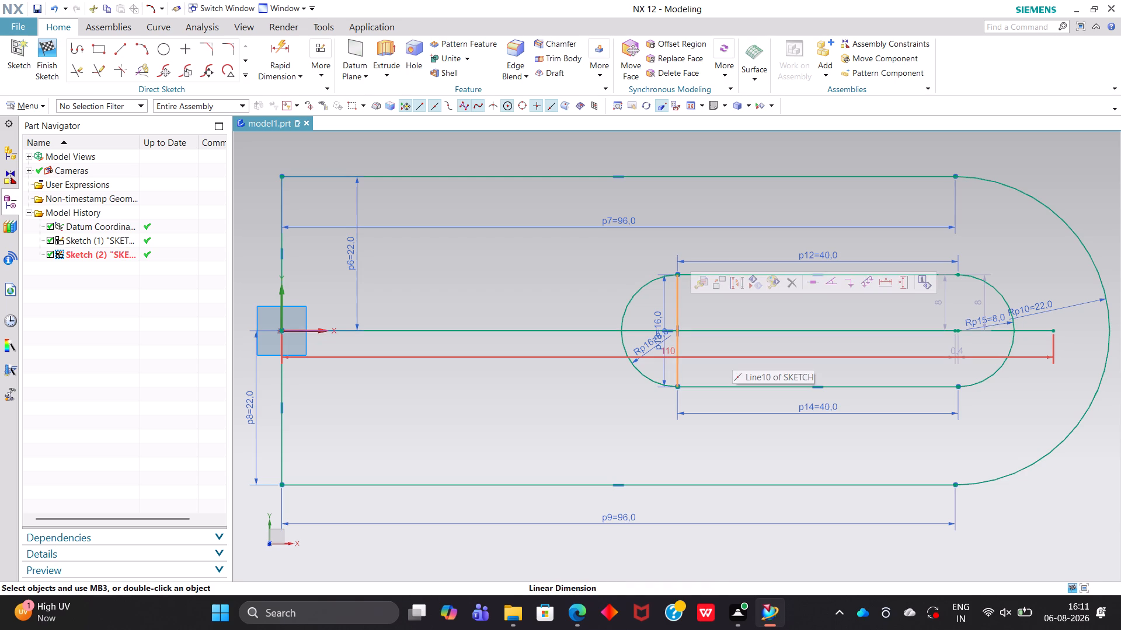
{"action": "key", "text": "Delete"}
{"action": "left_click", "coordinate": [729, 331]}
{"action": "key", "text": "Delete"}
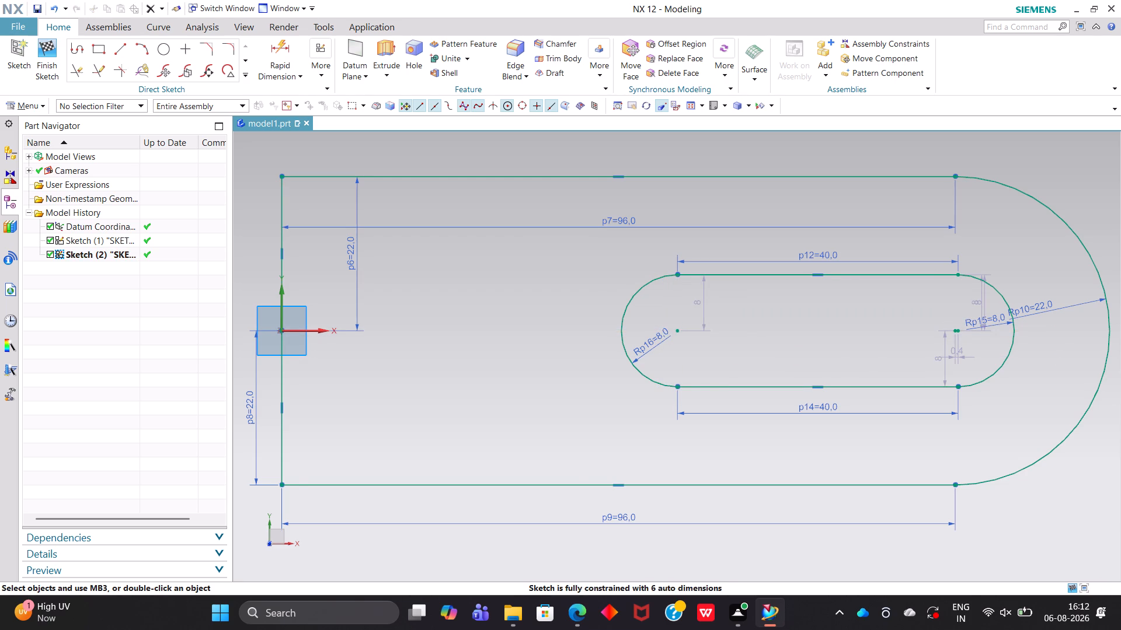
Extrude the base plate sketch with its inner slot from 0 to 16 mm.
{"action": "scroll", "coordinate": [367, 324], "scroll_direction": "down", "scroll_amount": 1}
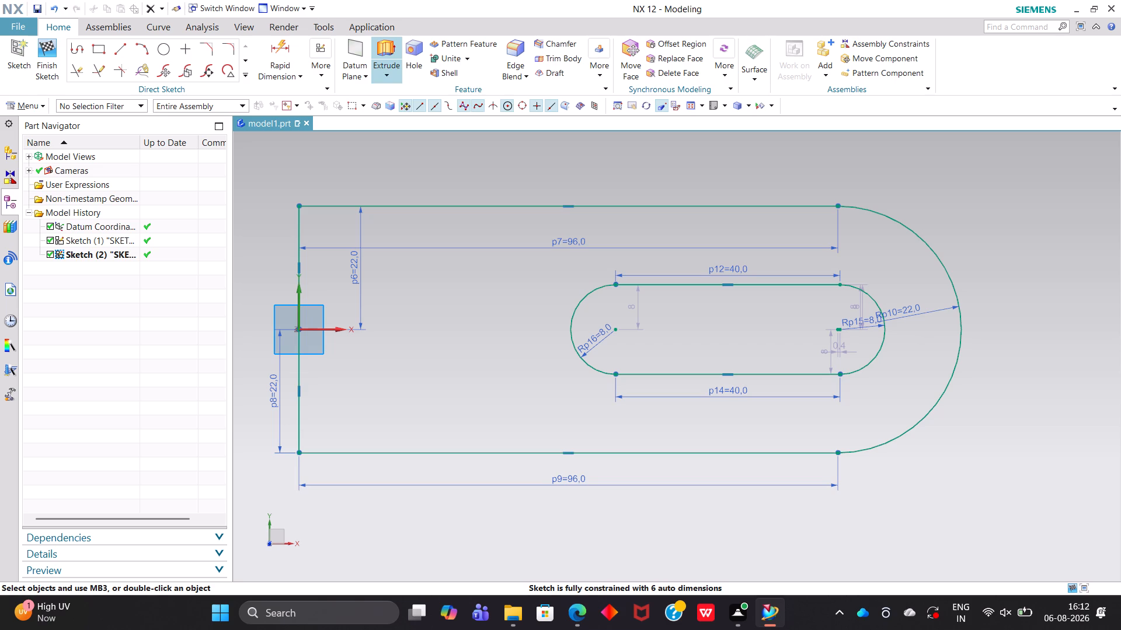
{"action": "left_click", "coordinate": [384, 47]}
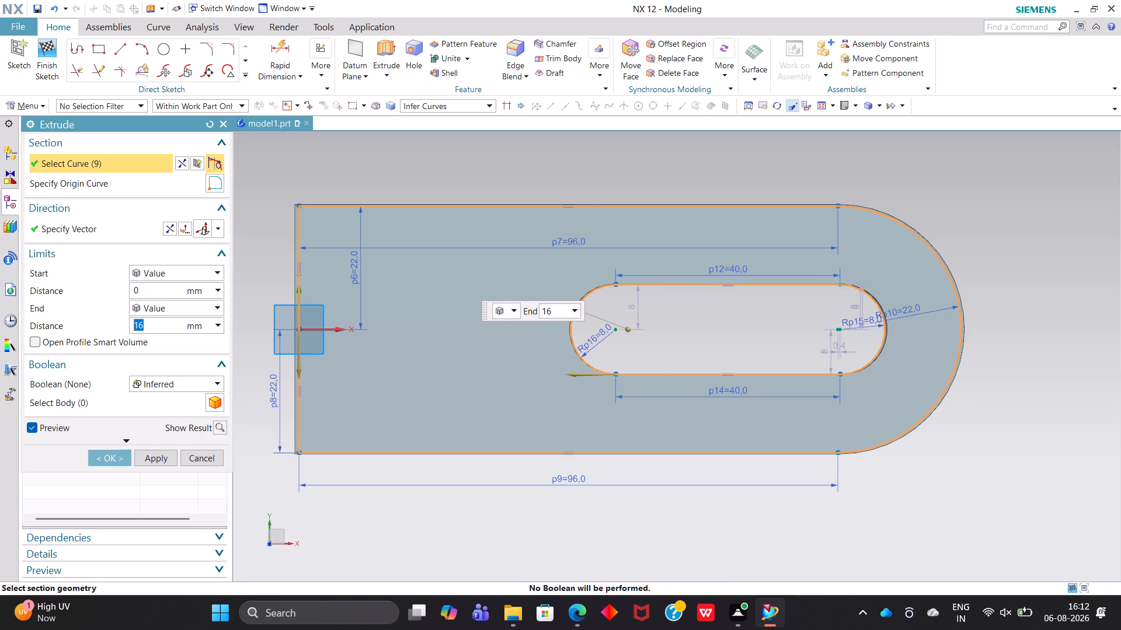
{"action": "key", "text": "Return"}
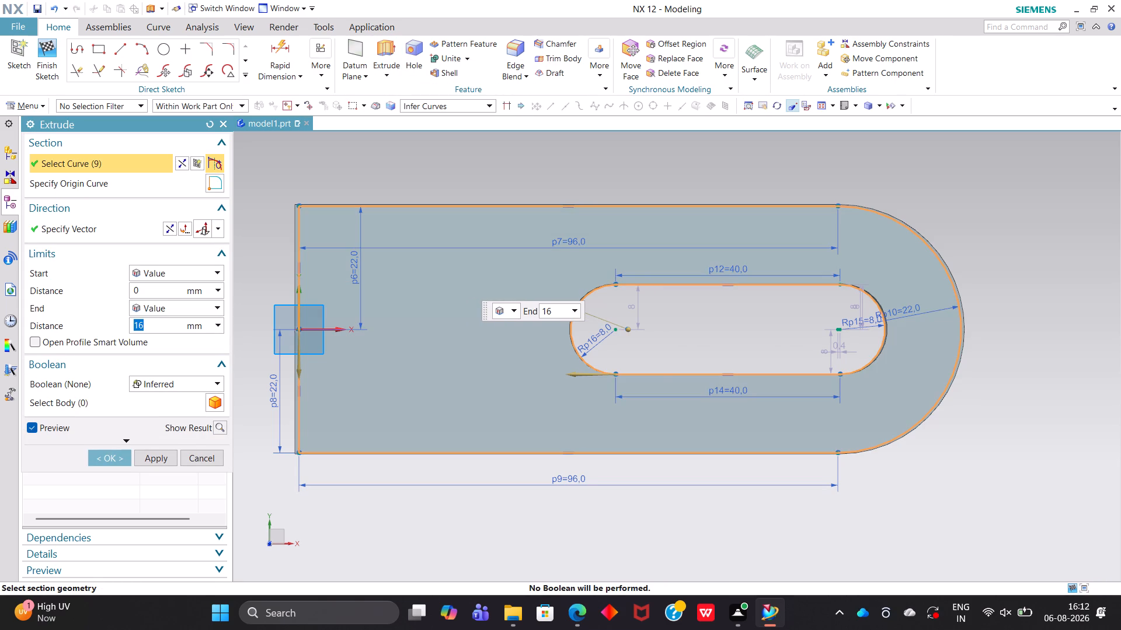
{"action": "left_click", "coordinate": [110, 459]}
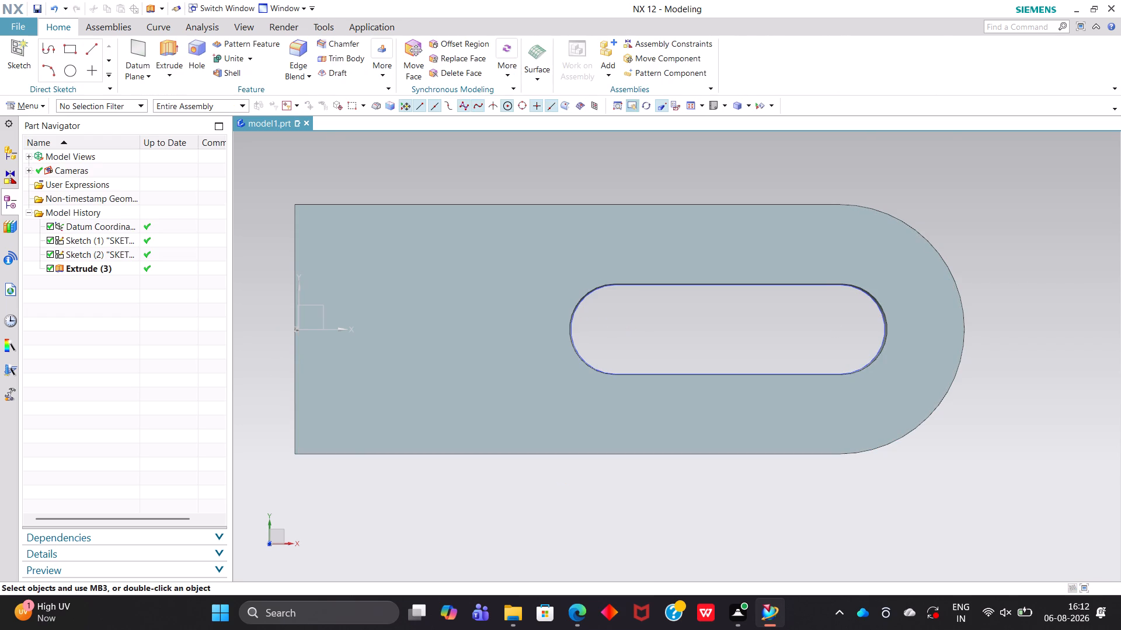
Examine the extruded plate from several angles, including its slot, flat end and long side faces.
{"action": "left_click", "coordinate": [647, 106]}
{"action": "left_click_drag", "start_coordinate": [557, 466], "coordinate": [631, 405]}
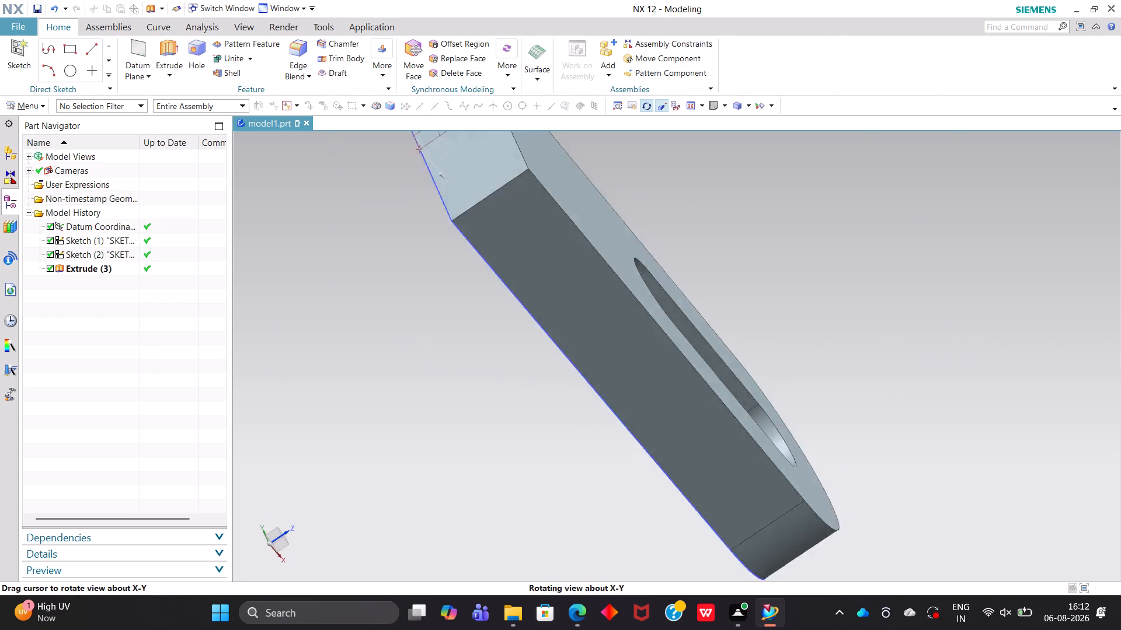
{"action": "left_click_drag", "start_coordinate": [631, 405], "coordinate": [633, 395]}
{"action": "left_click_drag", "start_coordinate": [618, 374], "coordinate": [610, 369]}
{"action": "left_click_drag", "start_coordinate": [608, 369], "coordinate": [635, 283]}
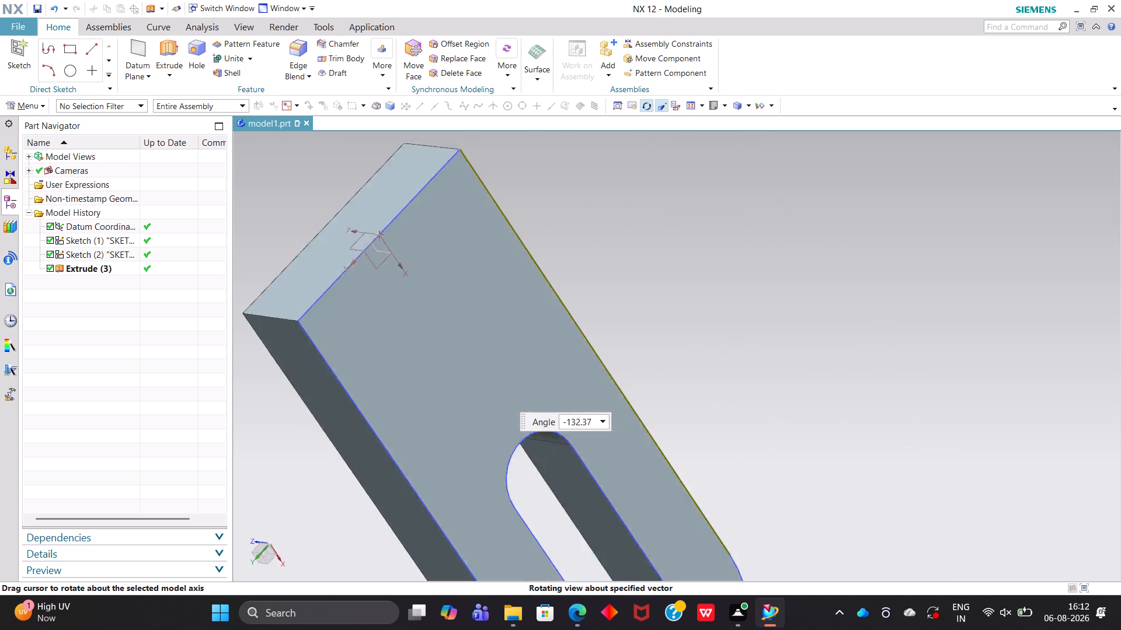
{"action": "left_click_drag", "start_coordinate": [635, 283], "coordinate": [444, 267]}
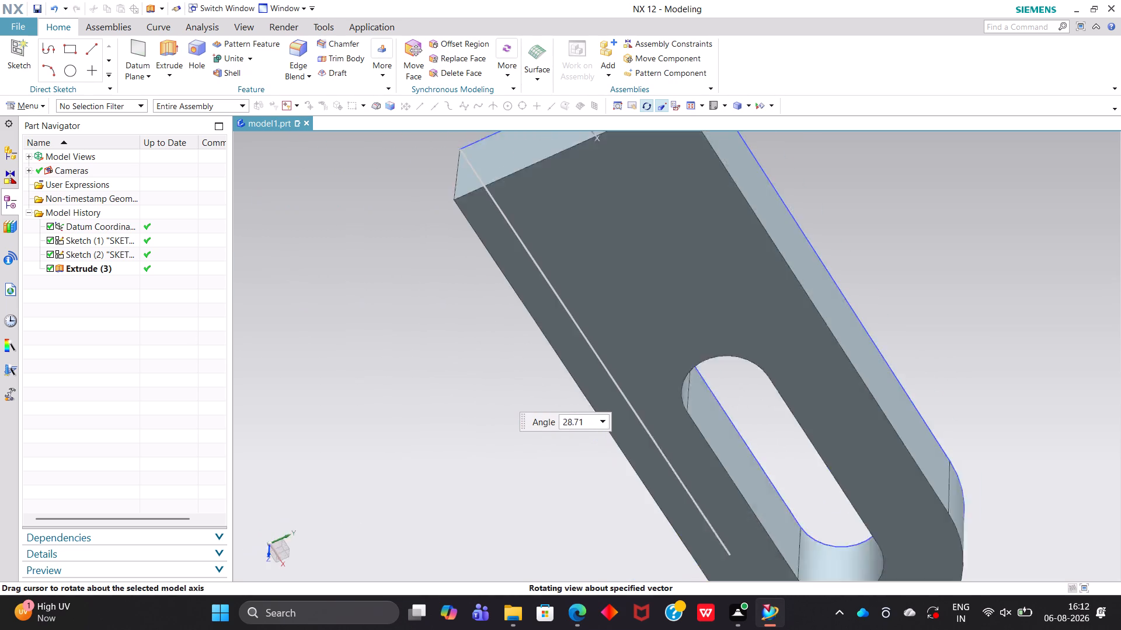
{"action": "left_click_drag", "start_coordinate": [444, 267], "coordinate": [352, 443]}
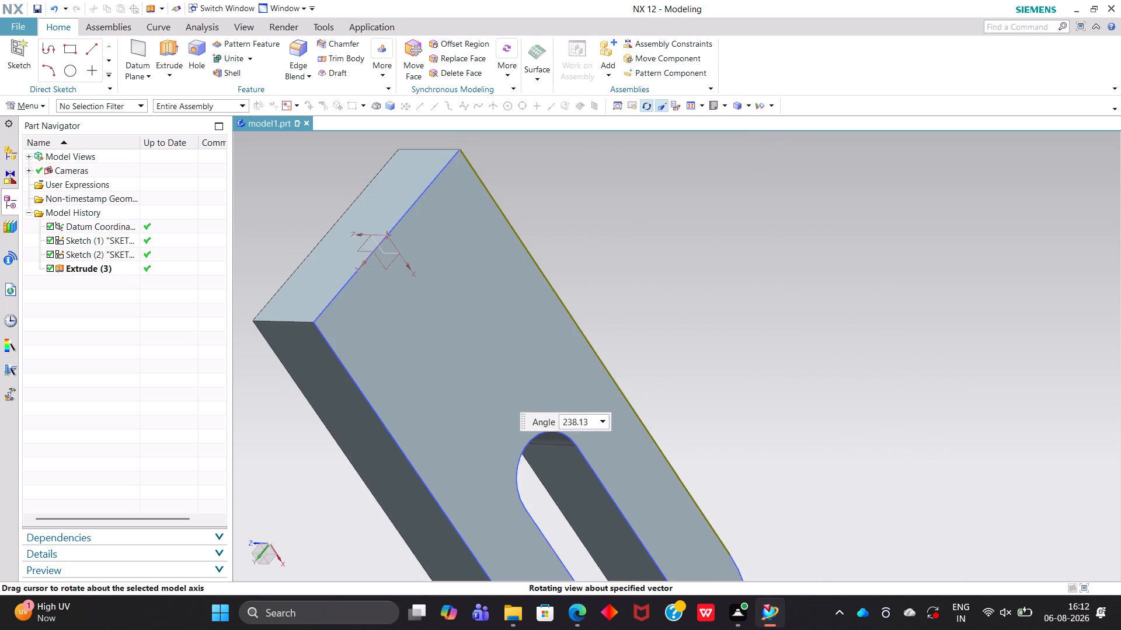
{"action": "left_click_drag", "start_coordinate": [352, 443], "coordinate": [356, 443]}
{"action": "left_click_drag", "start_coordinate": [337, 421], "coordinate": [334, 409]}
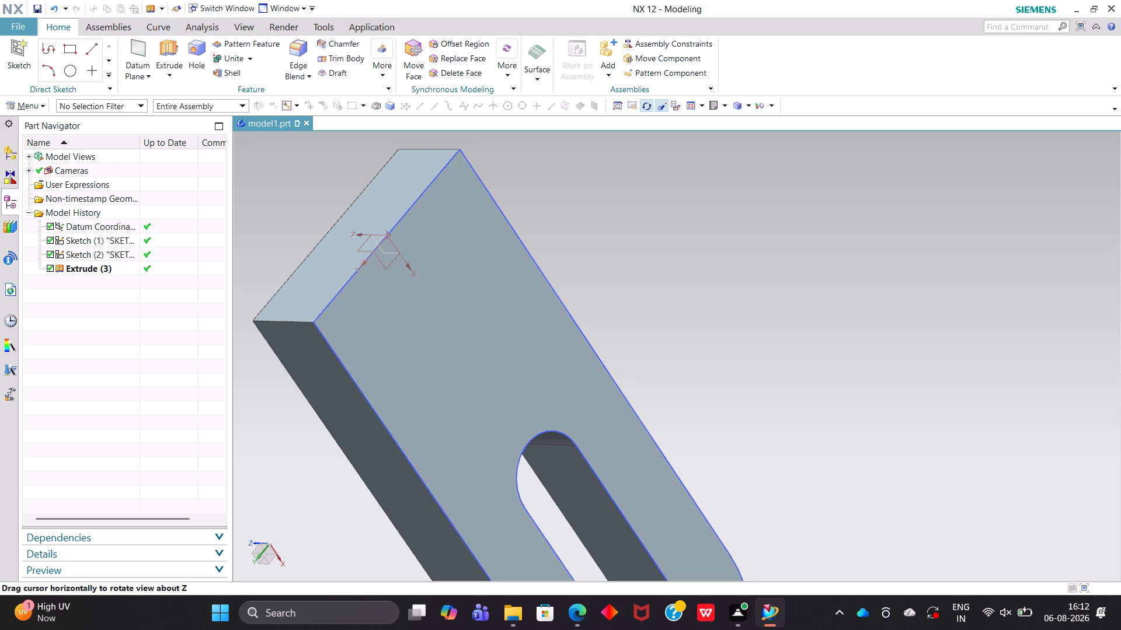
{"action": "left_click", "coordinate": [647, 101]}
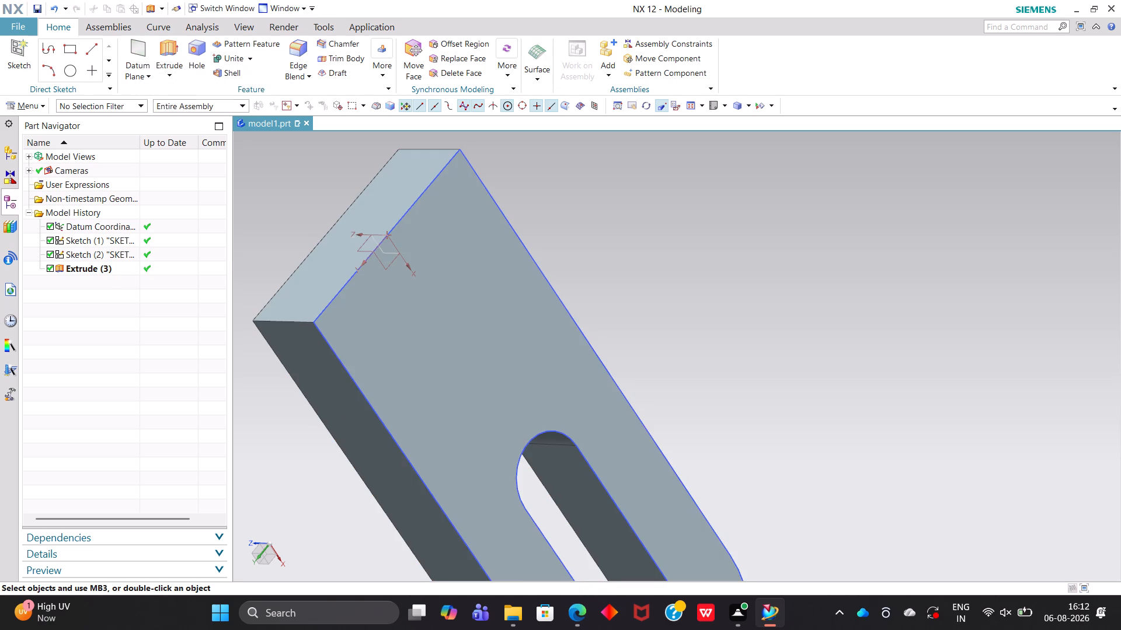
{"action": "left_click", "coordinate": [313, 383]}
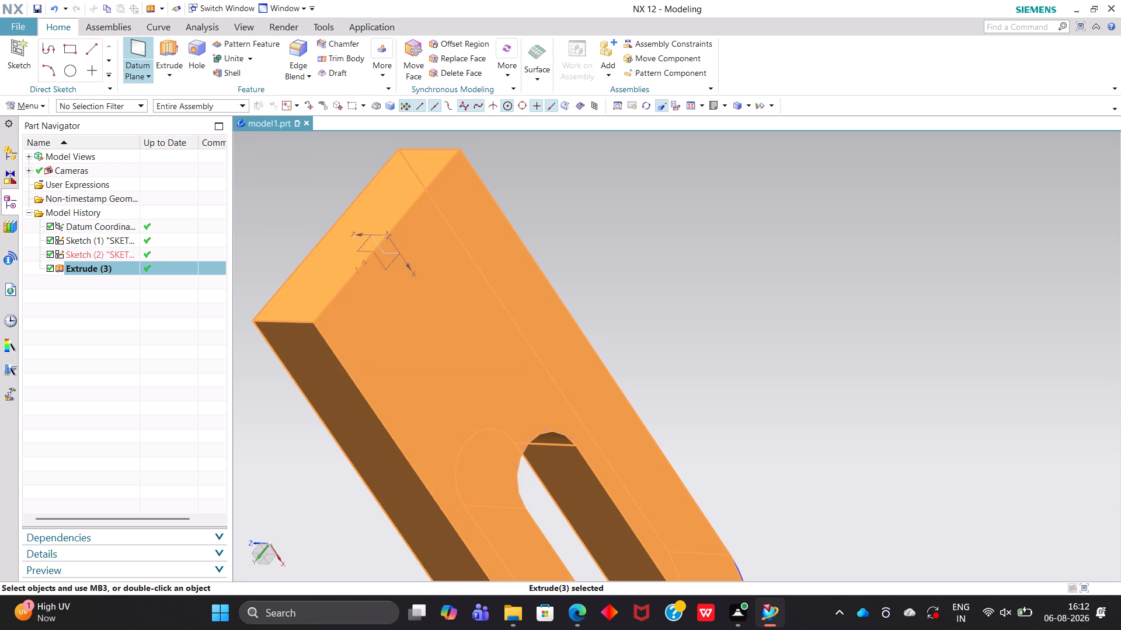
{"action": "key", "text": "Escape"}
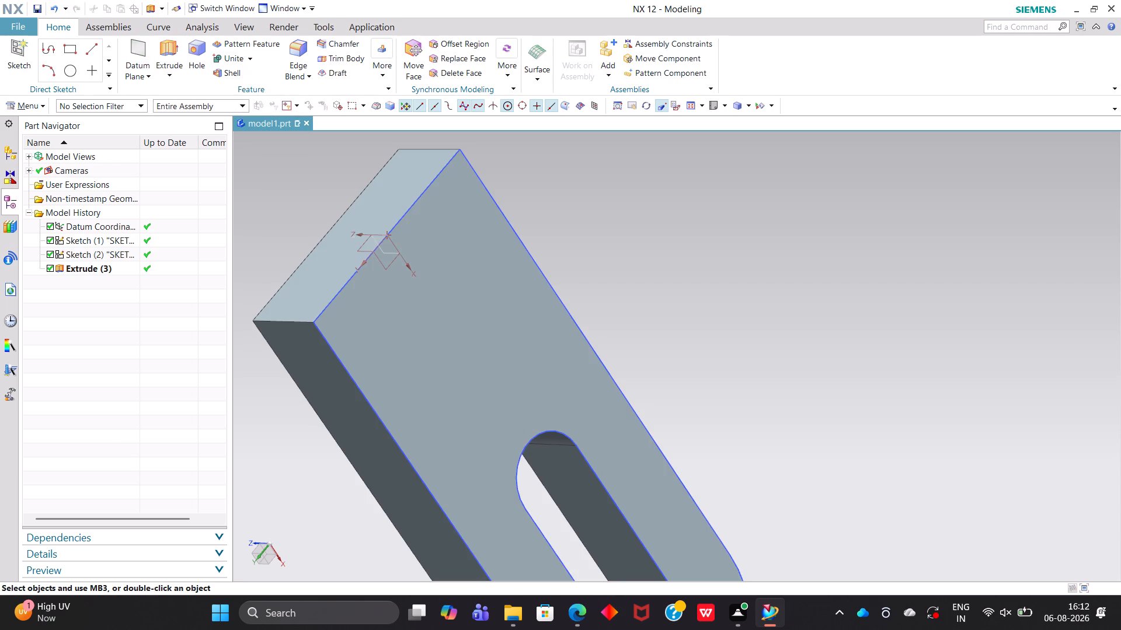
Create an inferred datum plane on the plate's long side face on the +Y side, at 0 mm offset.
{"action": "left_click", "coordinate": [140, 44]}
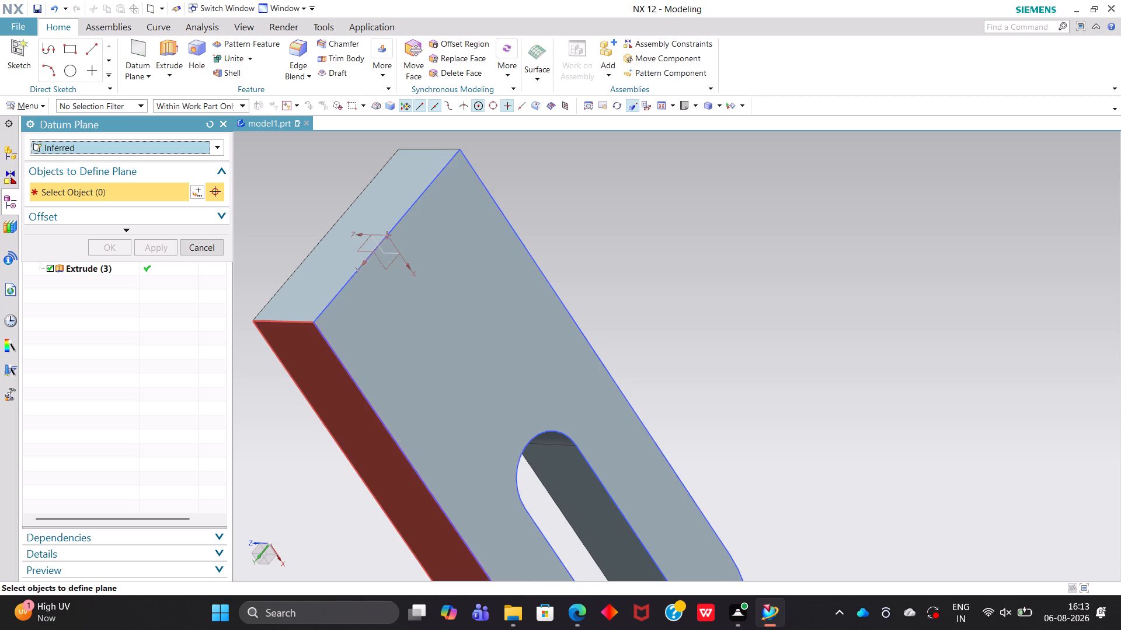
{"action": "left_click", "coordinate": [136, 48]}
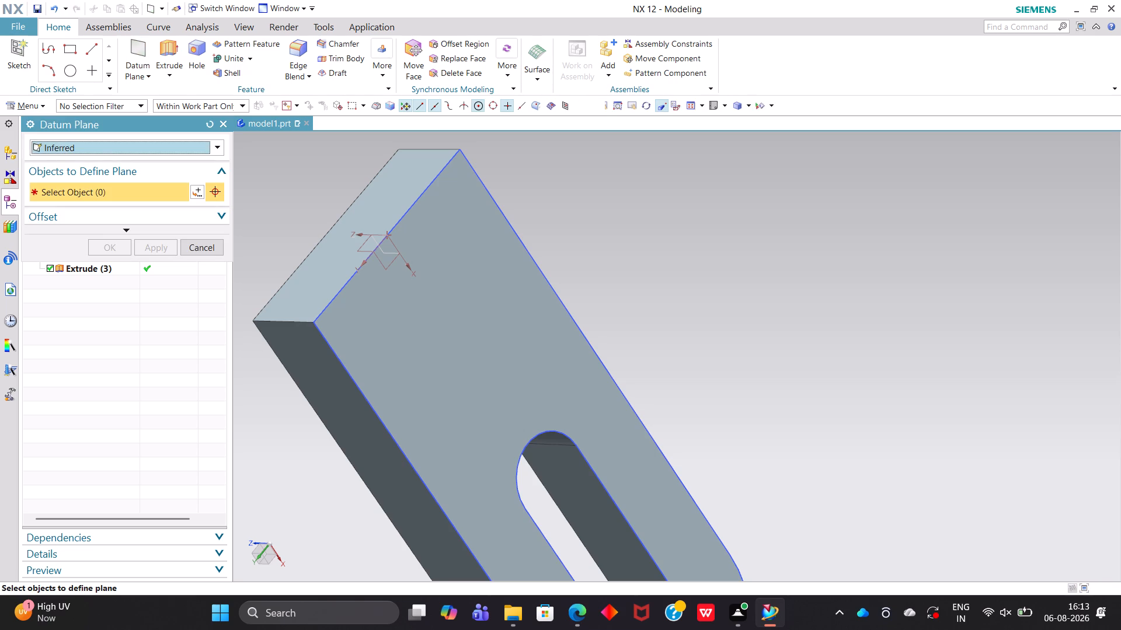
{"action": "left_click", "coordinate": [333, 403]}
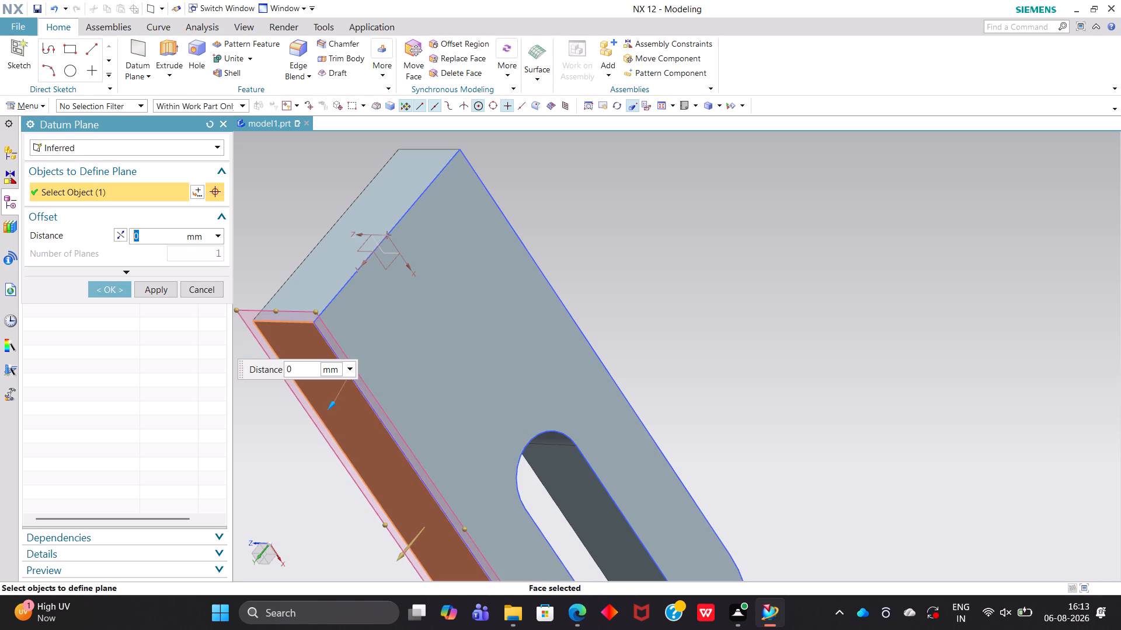
In the front view, start a profile with a 48 mm horizontal line along the plate's top edge from its flat-end corner.
{"action": "left_click", "coordinate": [47, 56]}
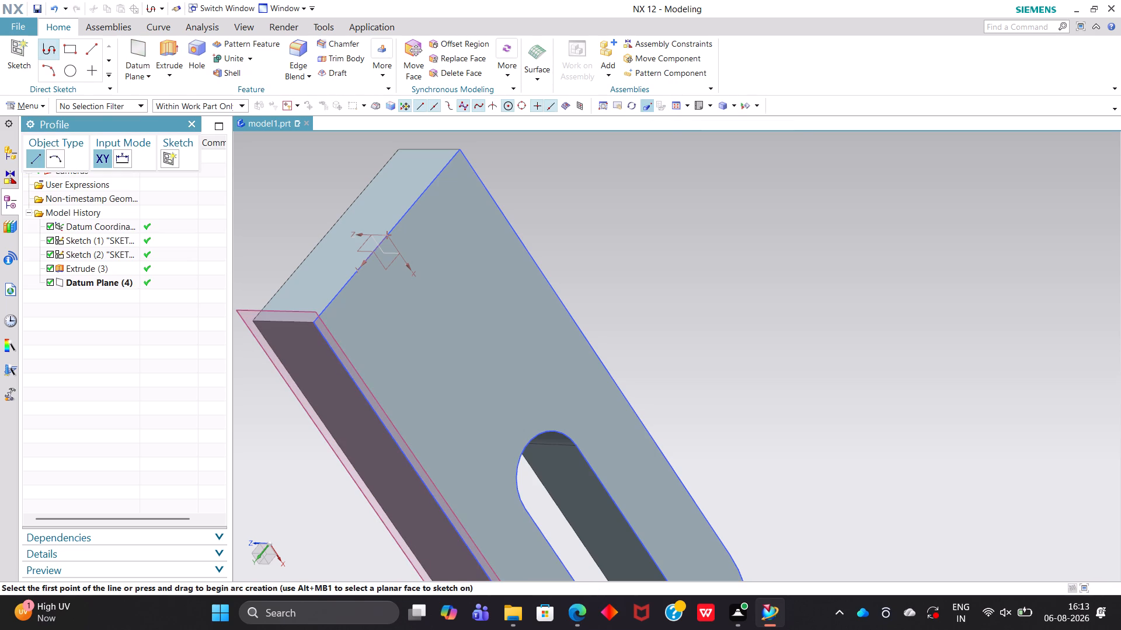
{"action": "left_click", "coordinate": [699, 104]}
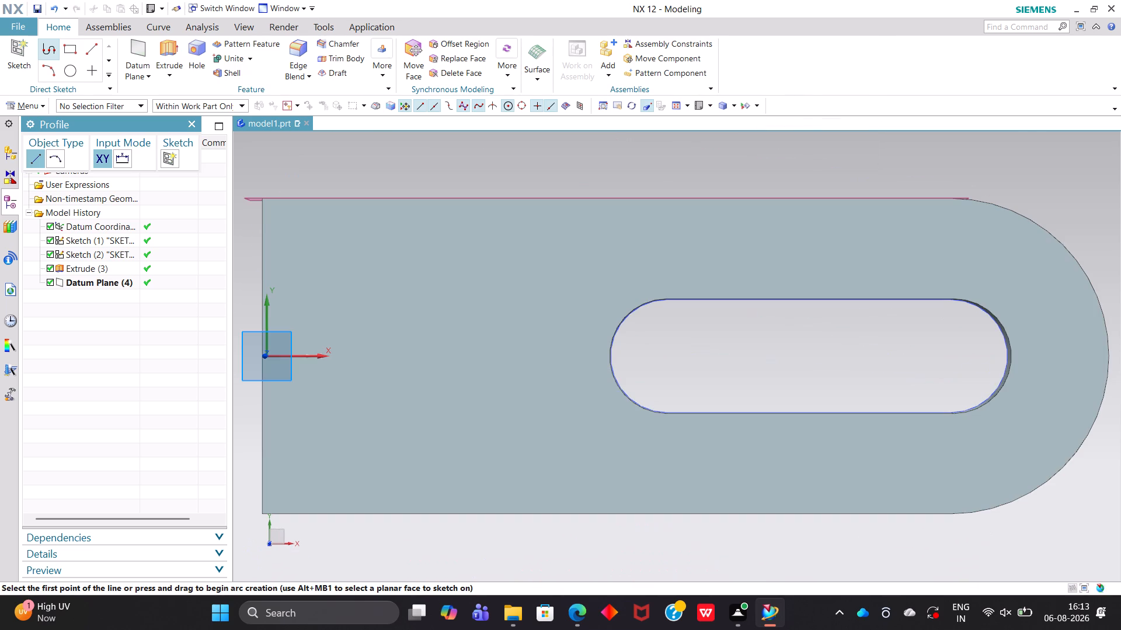
{"action": "left_click", "coordinate": [711, 103]}
{"action": "left_click", "coordinate": [704, 121]}
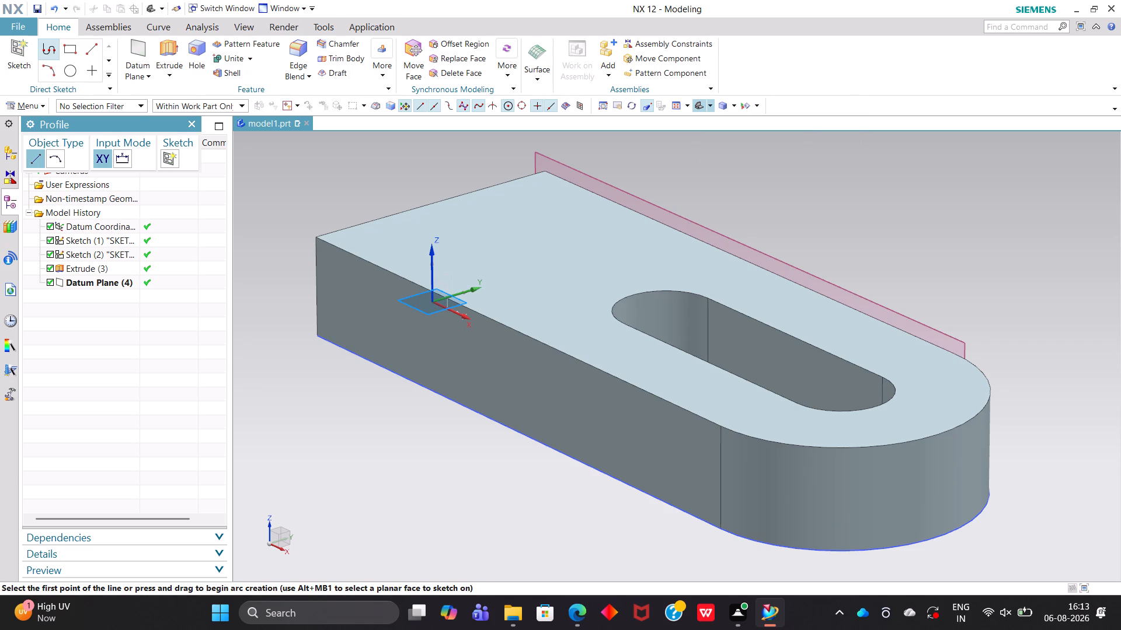
{"action": "left_click", "coordinate": [709, 103]}
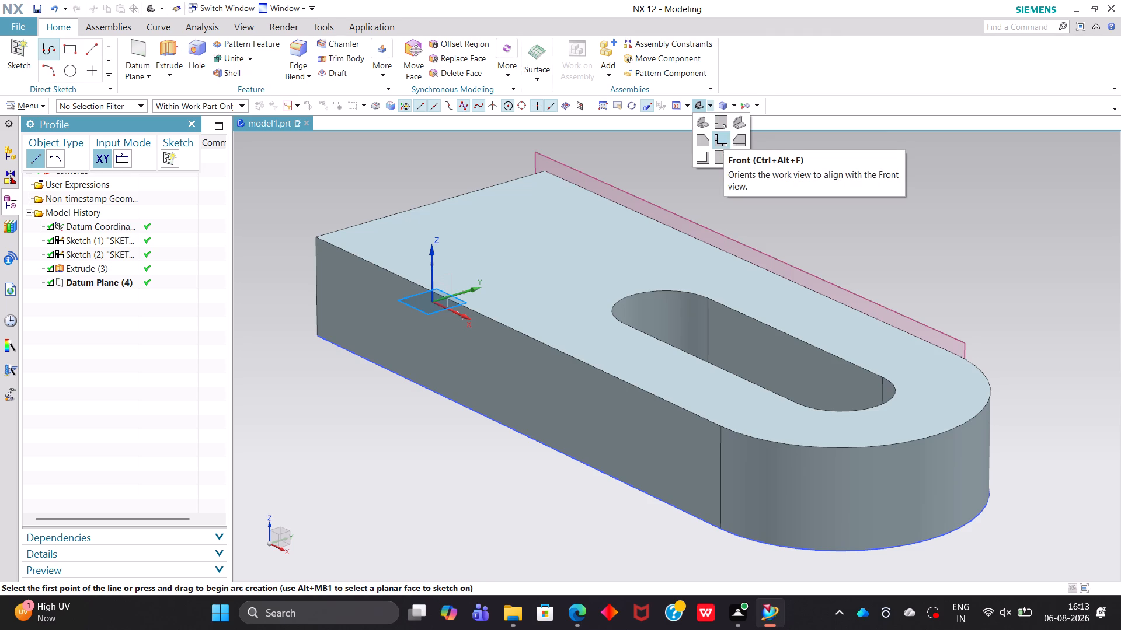
{"action": "left_click", "coordinate": [713, 136]}
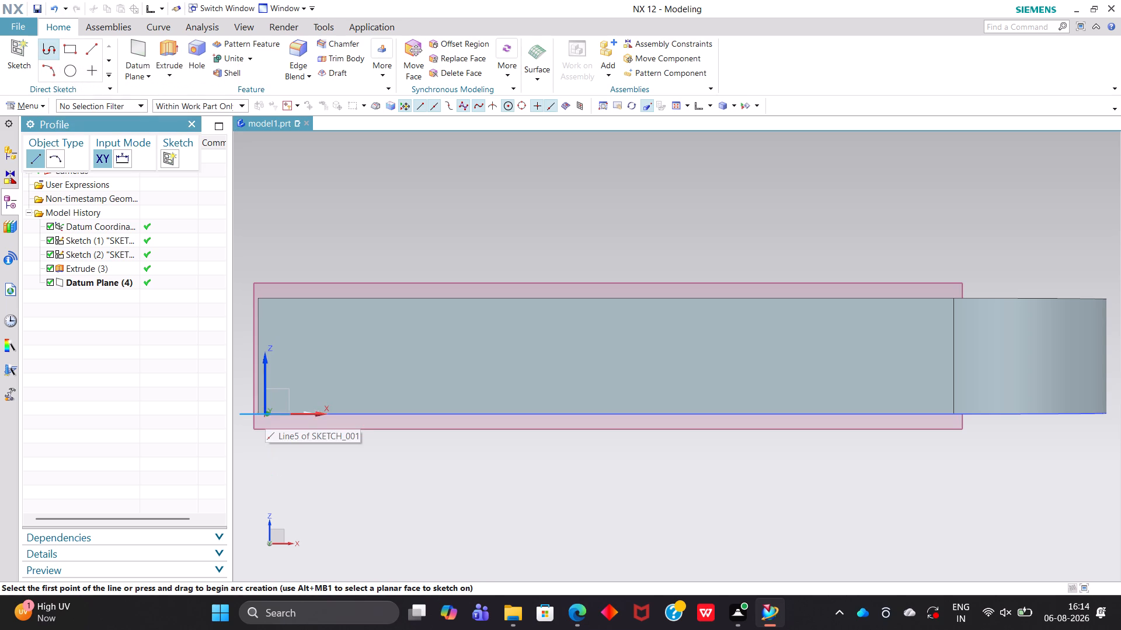
{"action": "left_click", "coordinate": [256, 296]}
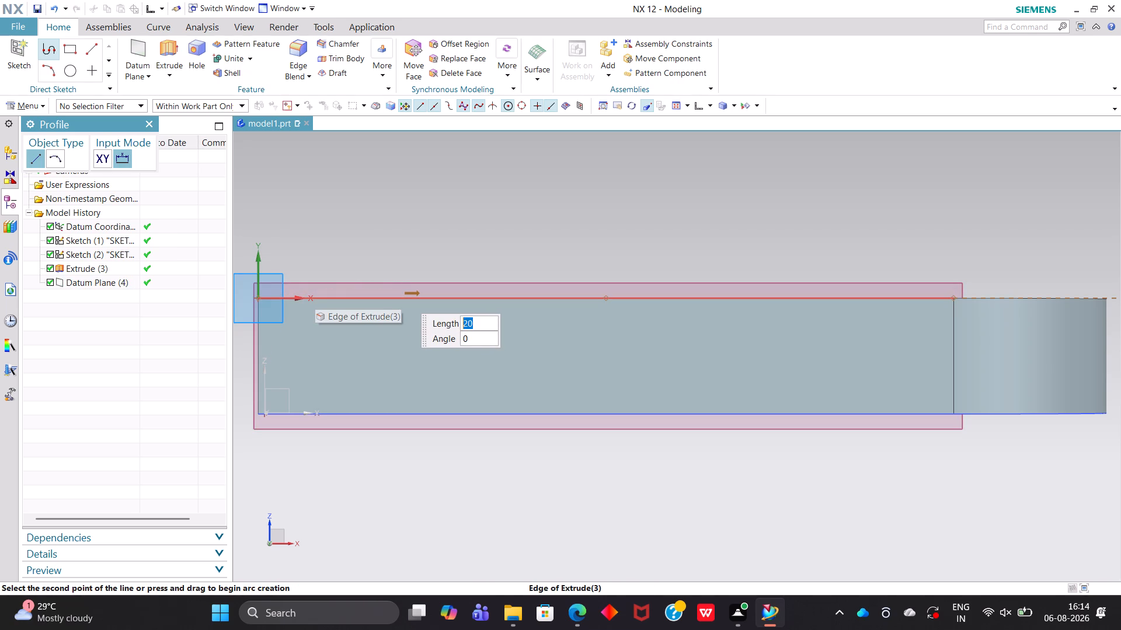
{"action": "type", "text": "48"}
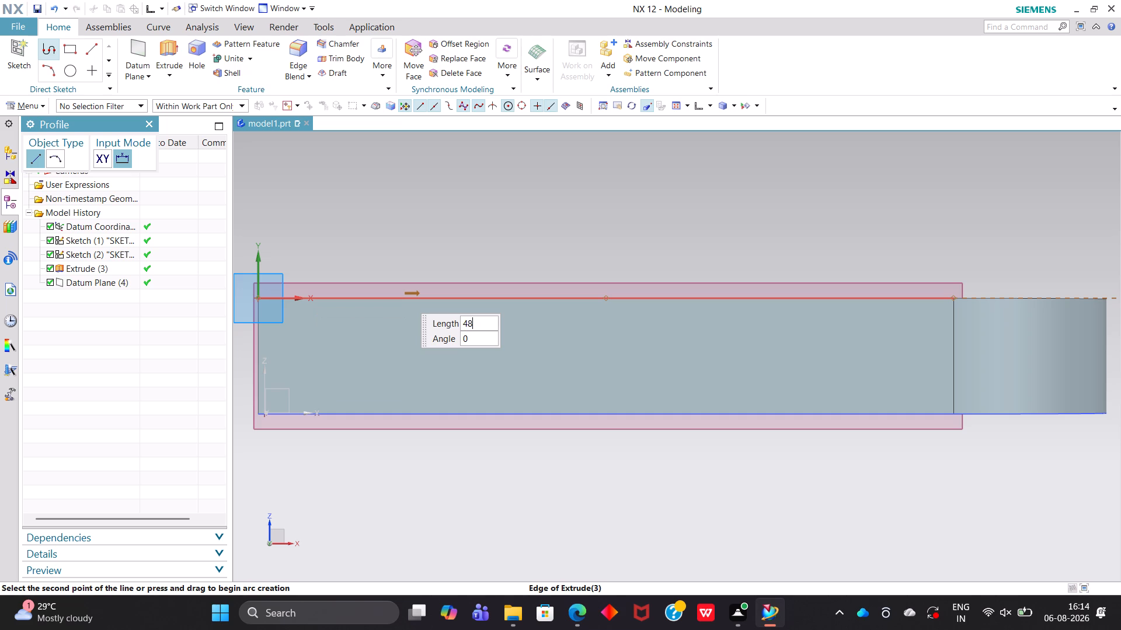
{"action": "key", "text": "Return"}
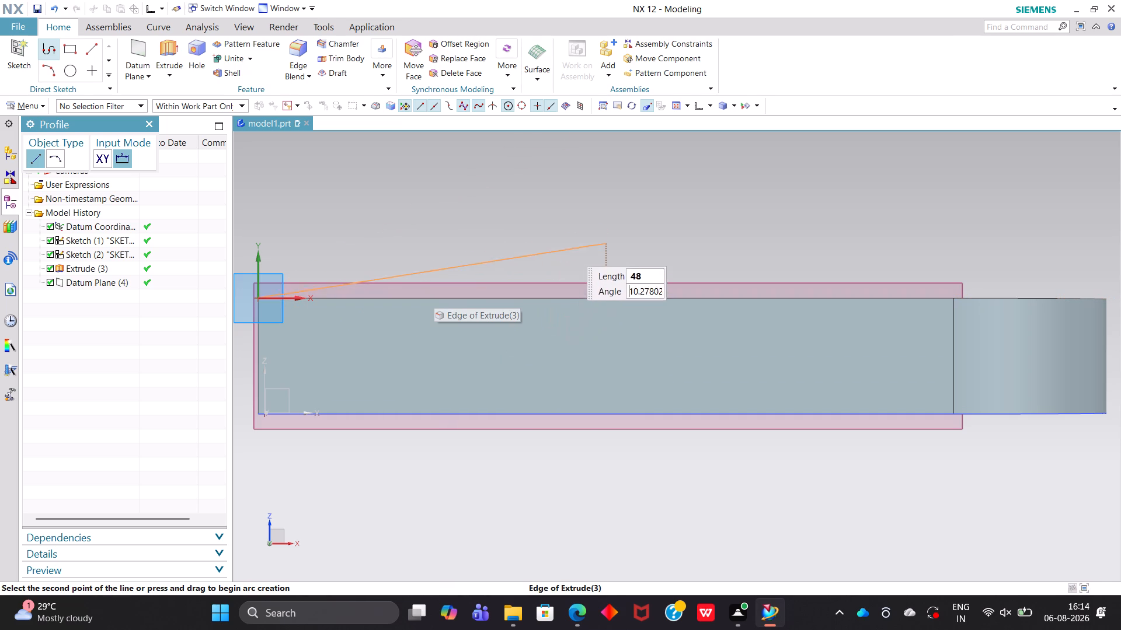
{"action": "left_click", "coordinate": [610, 307]}
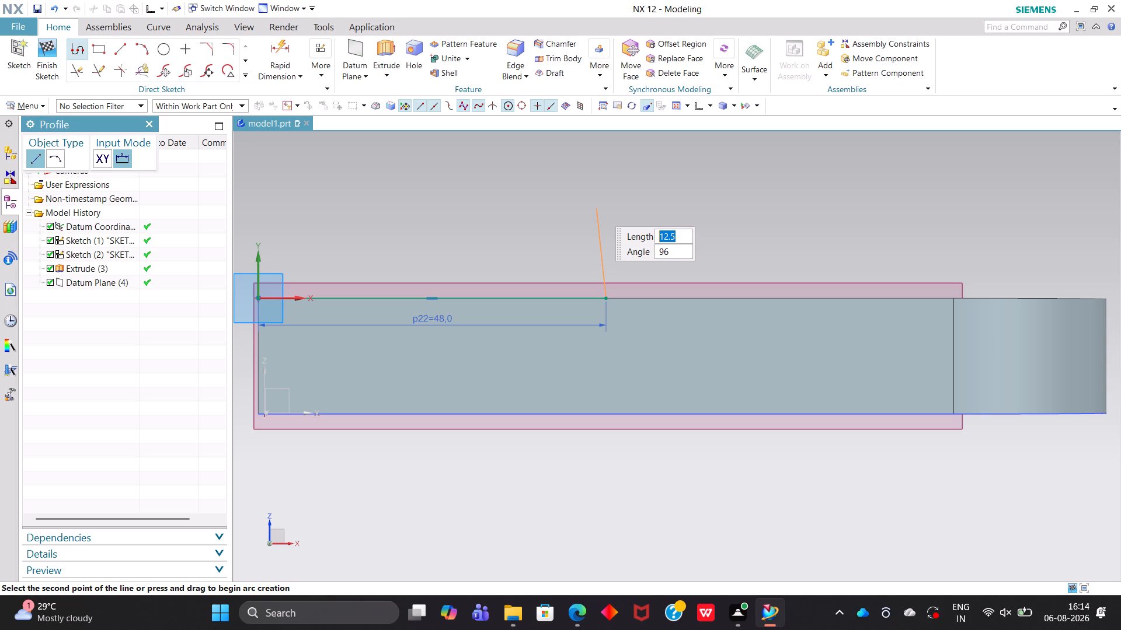
Add a 24 mm vertical profile line at 90° upward from the end of the 48 mm line.
{"action": "type", "text": "24"}
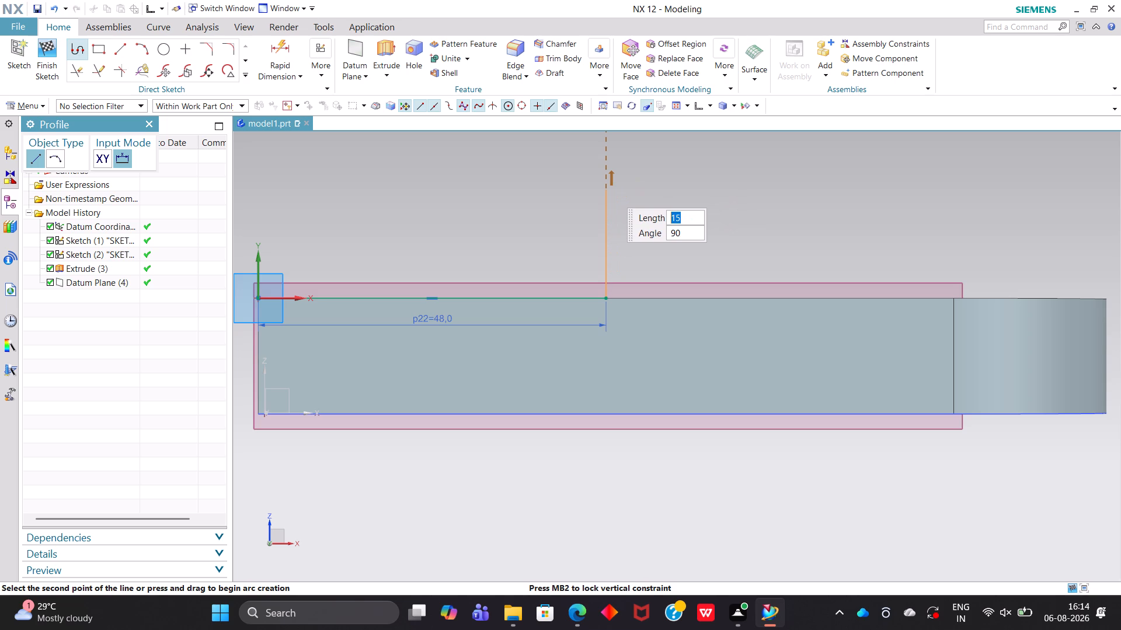
{"action": "type", "text": "24"}
{"action": "key", "text": "Return"}
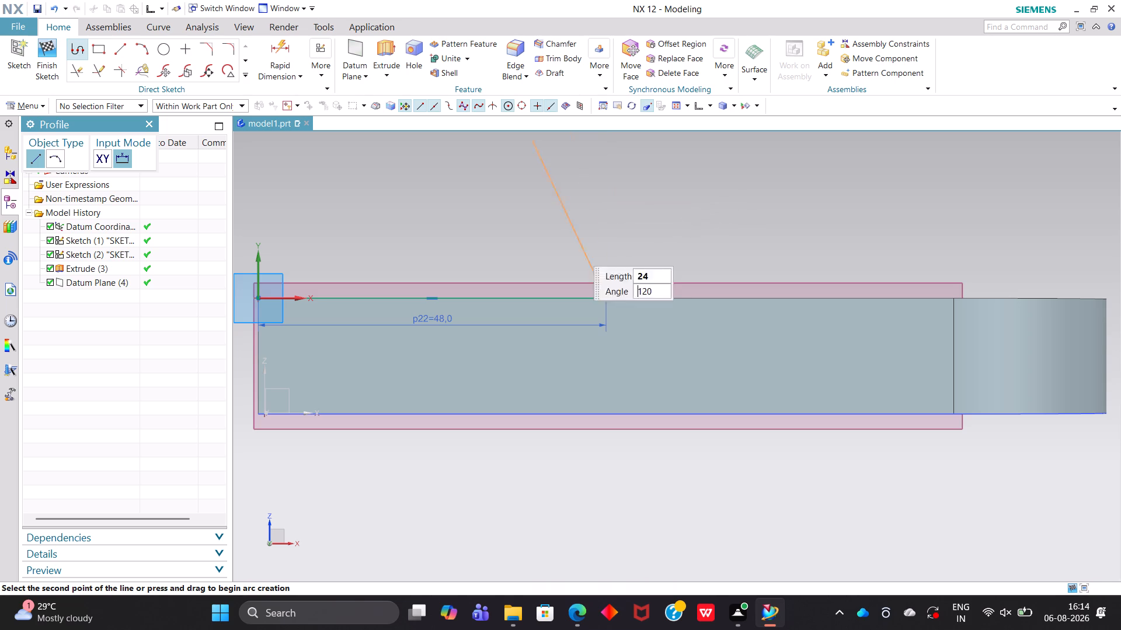
{"action": "scroll", "coordinate": [636, 171], "scroll_direction": "up", "scroll_amount": 2}
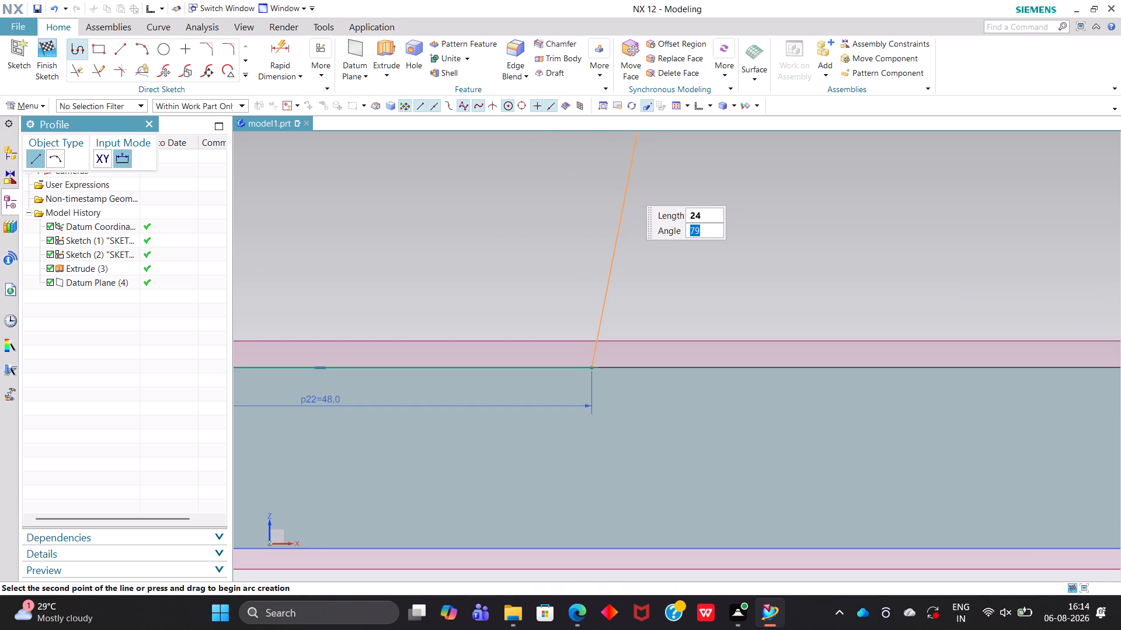
{"action": "scroll", "coordinate": [627, 186], "scroll_direction": "up", "scroll_amount": 1}
{"action": "scroll", "coordinate": [608, 316], "scroll_direction": "up", "scroll_amount": 2}
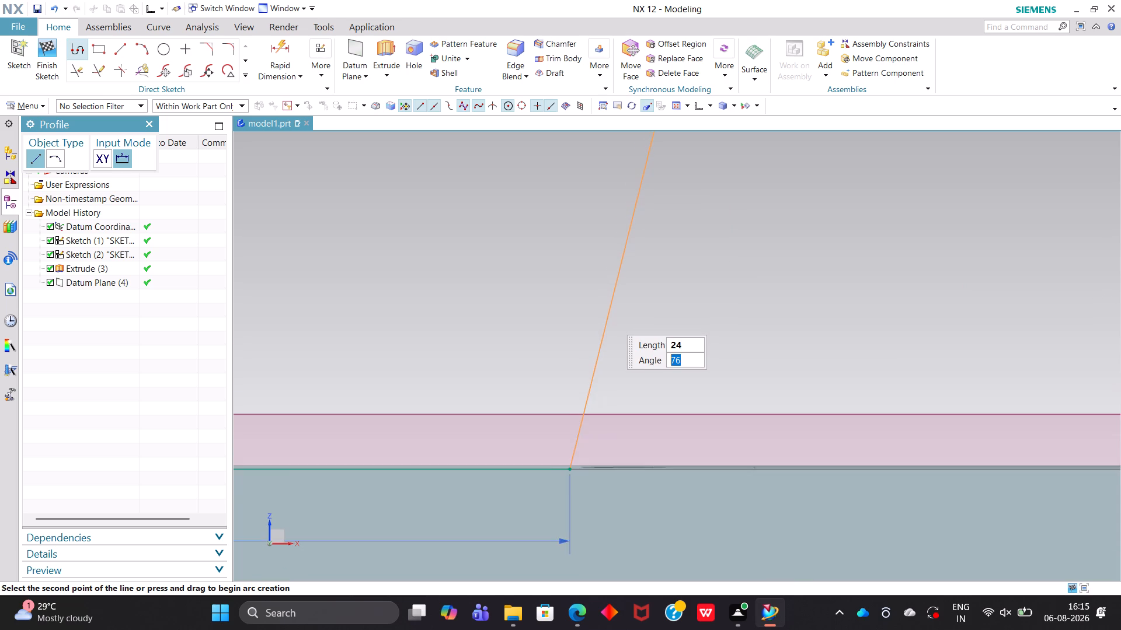
{"action": "scroll", "coordinate": [608, 316], "scroll_direction": "down", "scroll_amount": 2}
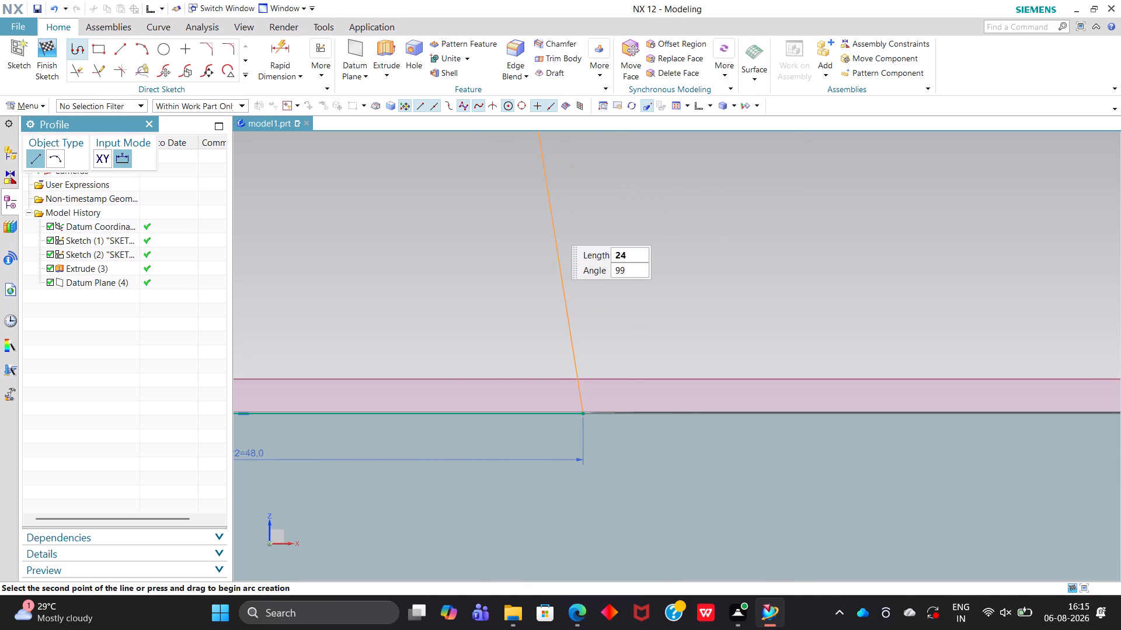
{"action": "scroll", "coordinate": [553, 228], "scroll_direction": "down", "scroll_amount": 6, "text": "ctrl"}
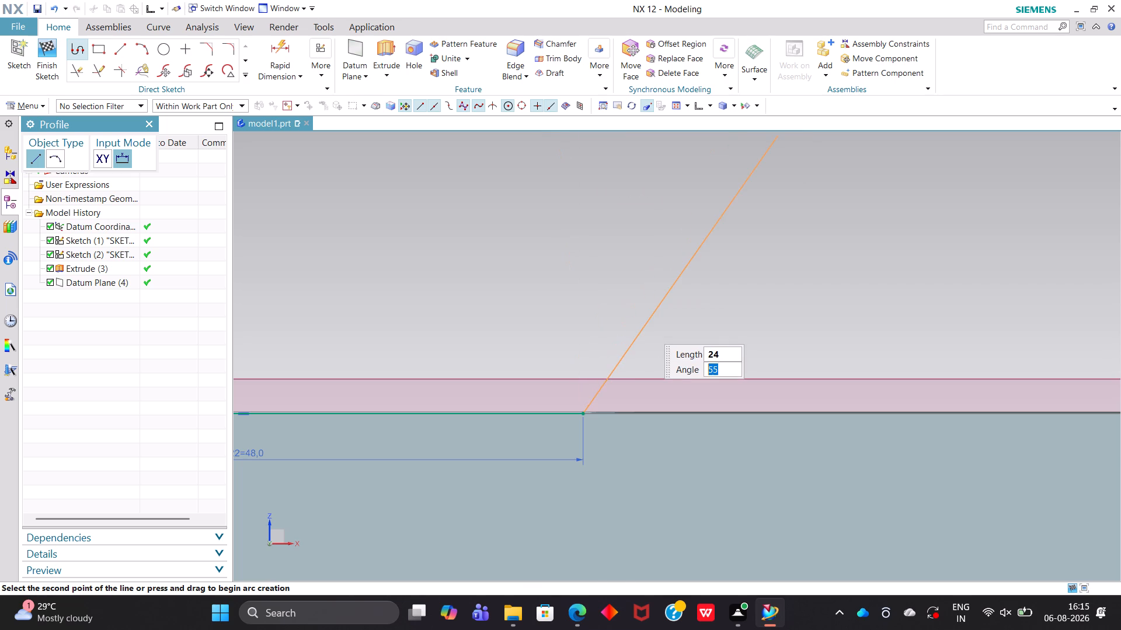
{"action": "scroll", "coordinate": [645, 325], "scroll_direction": "down", "scroll_amount": 4, "text": "ctrl"}
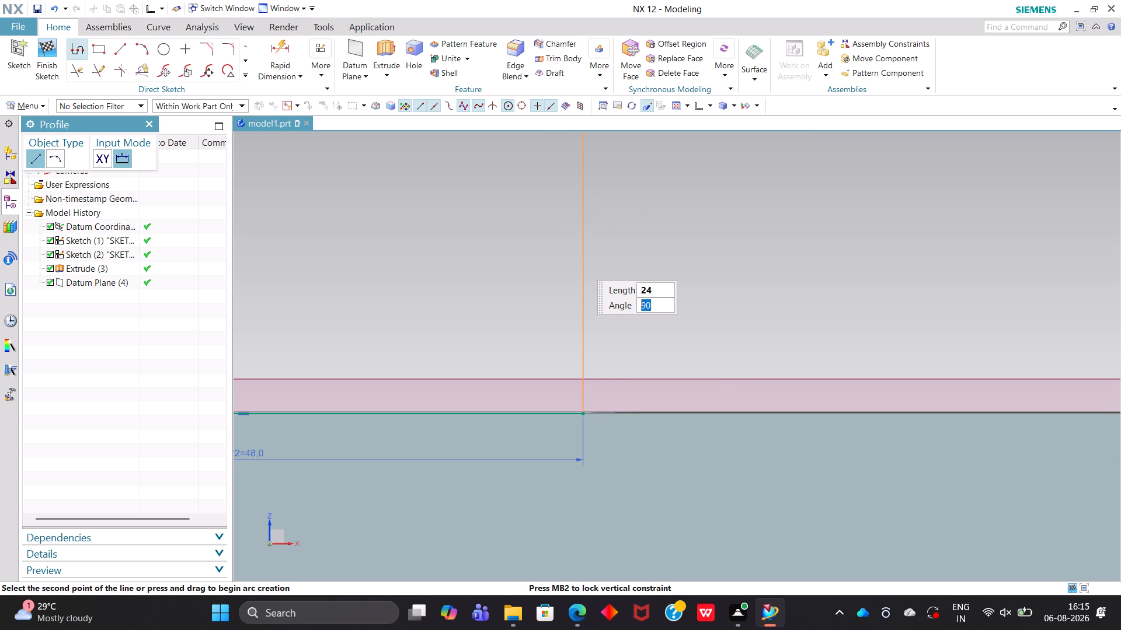
{"action": "left_click", "coordinate": [578, 261]}
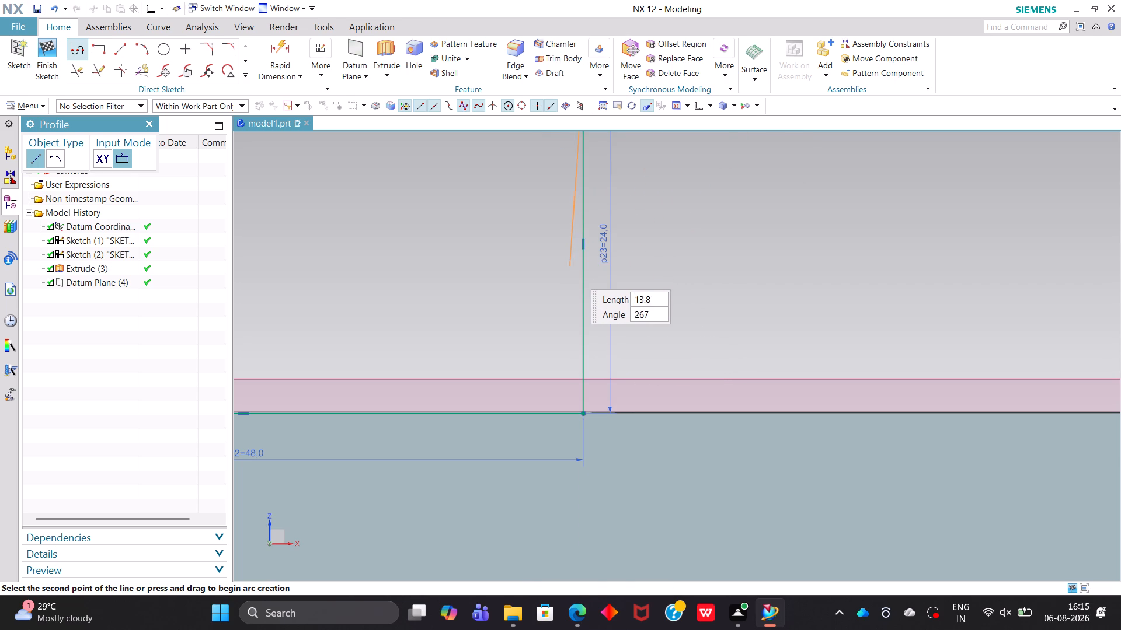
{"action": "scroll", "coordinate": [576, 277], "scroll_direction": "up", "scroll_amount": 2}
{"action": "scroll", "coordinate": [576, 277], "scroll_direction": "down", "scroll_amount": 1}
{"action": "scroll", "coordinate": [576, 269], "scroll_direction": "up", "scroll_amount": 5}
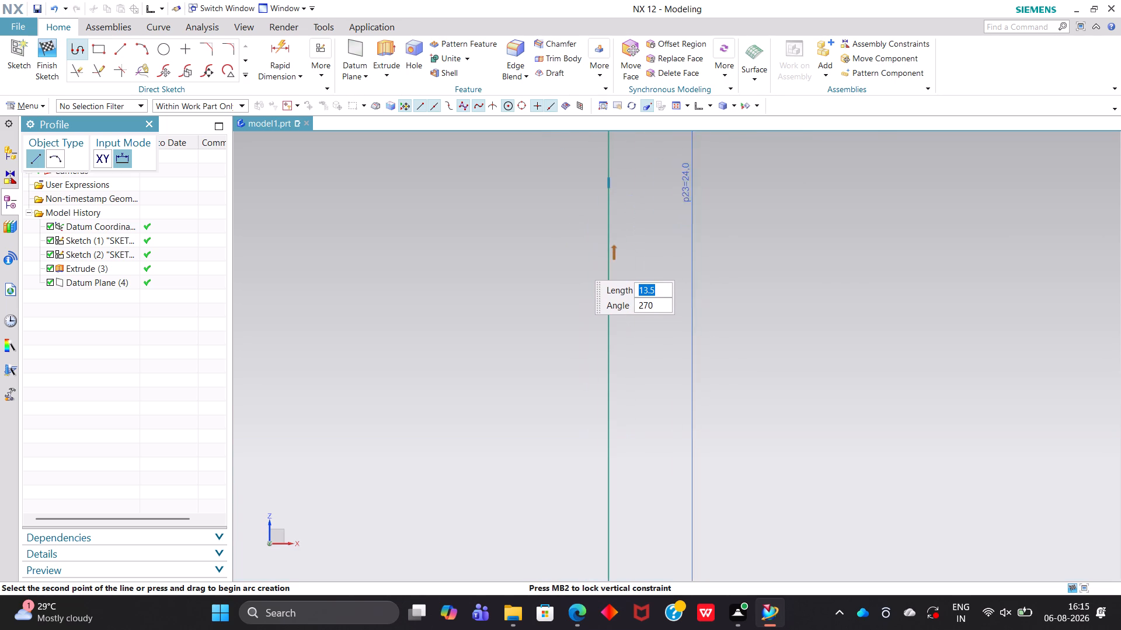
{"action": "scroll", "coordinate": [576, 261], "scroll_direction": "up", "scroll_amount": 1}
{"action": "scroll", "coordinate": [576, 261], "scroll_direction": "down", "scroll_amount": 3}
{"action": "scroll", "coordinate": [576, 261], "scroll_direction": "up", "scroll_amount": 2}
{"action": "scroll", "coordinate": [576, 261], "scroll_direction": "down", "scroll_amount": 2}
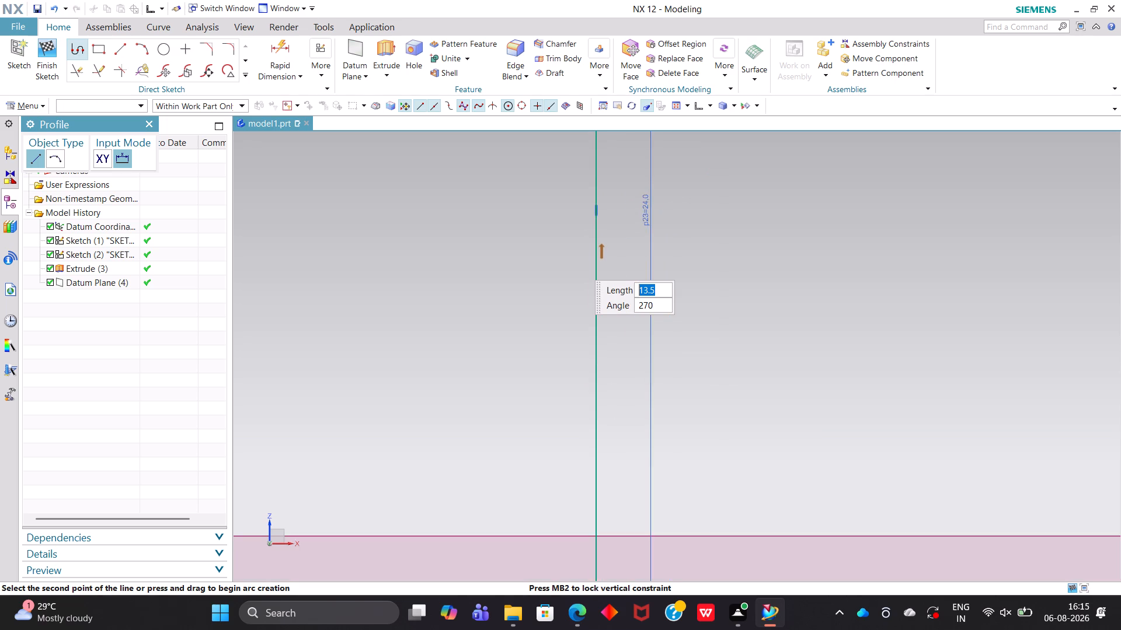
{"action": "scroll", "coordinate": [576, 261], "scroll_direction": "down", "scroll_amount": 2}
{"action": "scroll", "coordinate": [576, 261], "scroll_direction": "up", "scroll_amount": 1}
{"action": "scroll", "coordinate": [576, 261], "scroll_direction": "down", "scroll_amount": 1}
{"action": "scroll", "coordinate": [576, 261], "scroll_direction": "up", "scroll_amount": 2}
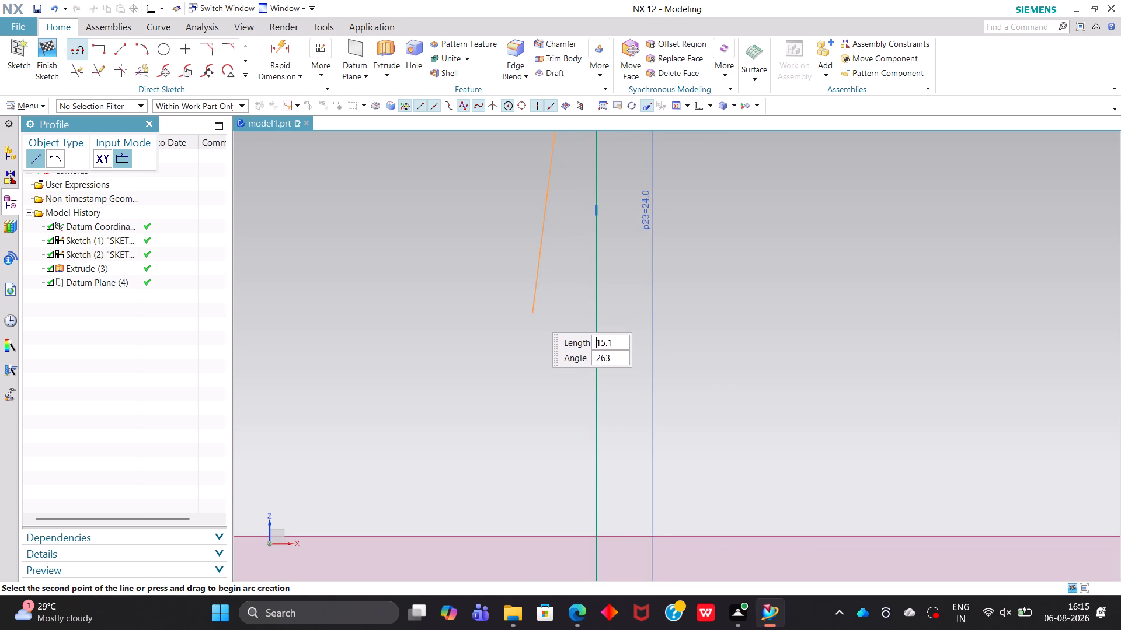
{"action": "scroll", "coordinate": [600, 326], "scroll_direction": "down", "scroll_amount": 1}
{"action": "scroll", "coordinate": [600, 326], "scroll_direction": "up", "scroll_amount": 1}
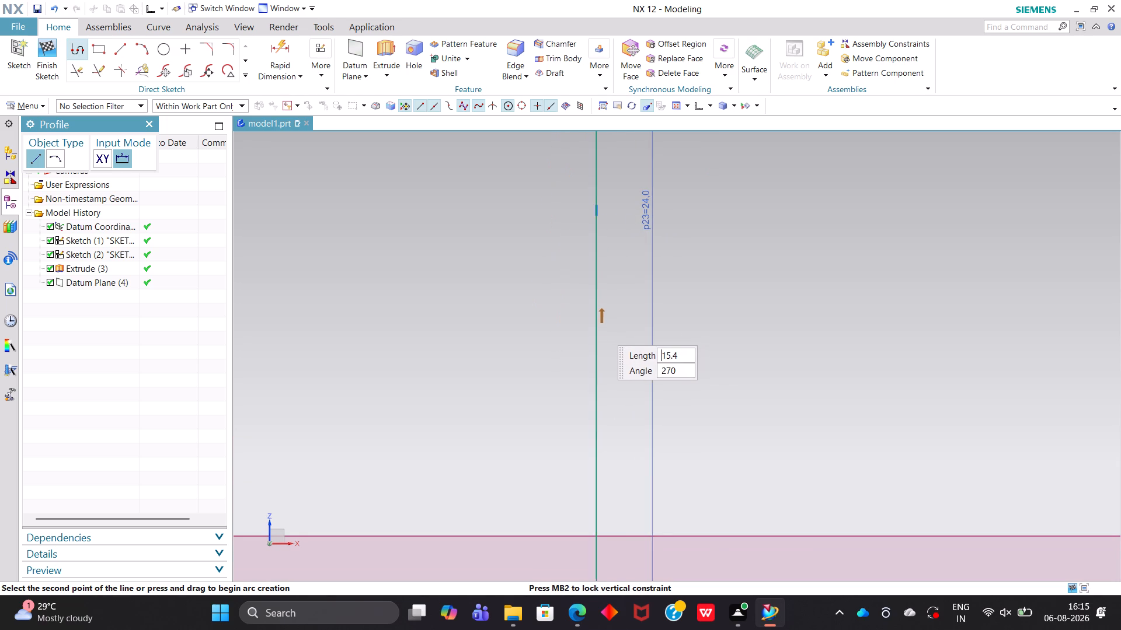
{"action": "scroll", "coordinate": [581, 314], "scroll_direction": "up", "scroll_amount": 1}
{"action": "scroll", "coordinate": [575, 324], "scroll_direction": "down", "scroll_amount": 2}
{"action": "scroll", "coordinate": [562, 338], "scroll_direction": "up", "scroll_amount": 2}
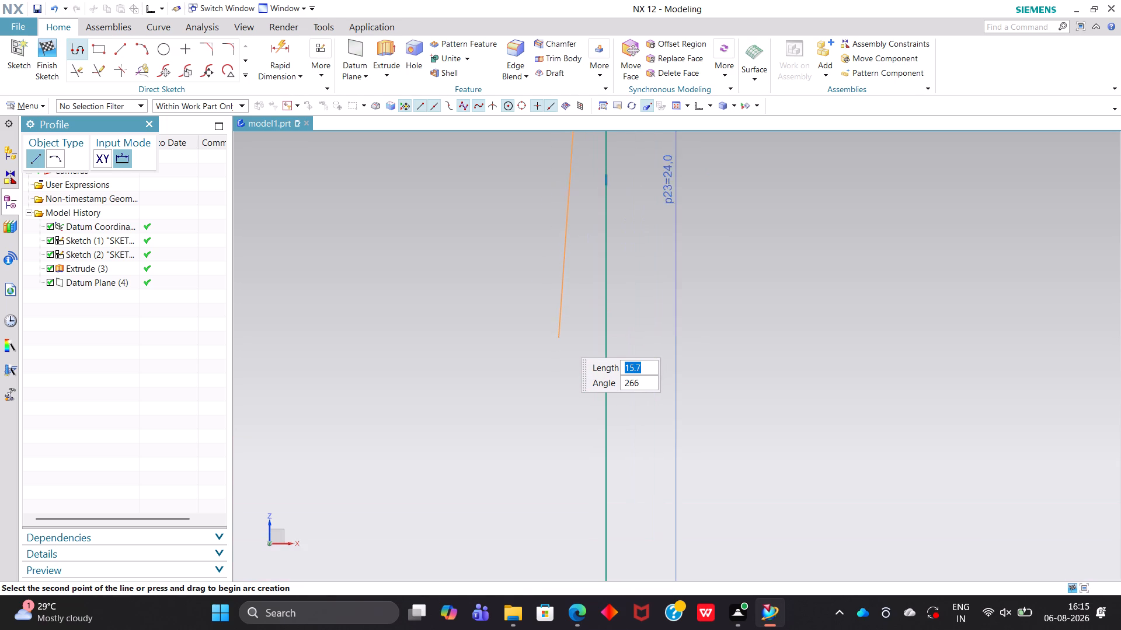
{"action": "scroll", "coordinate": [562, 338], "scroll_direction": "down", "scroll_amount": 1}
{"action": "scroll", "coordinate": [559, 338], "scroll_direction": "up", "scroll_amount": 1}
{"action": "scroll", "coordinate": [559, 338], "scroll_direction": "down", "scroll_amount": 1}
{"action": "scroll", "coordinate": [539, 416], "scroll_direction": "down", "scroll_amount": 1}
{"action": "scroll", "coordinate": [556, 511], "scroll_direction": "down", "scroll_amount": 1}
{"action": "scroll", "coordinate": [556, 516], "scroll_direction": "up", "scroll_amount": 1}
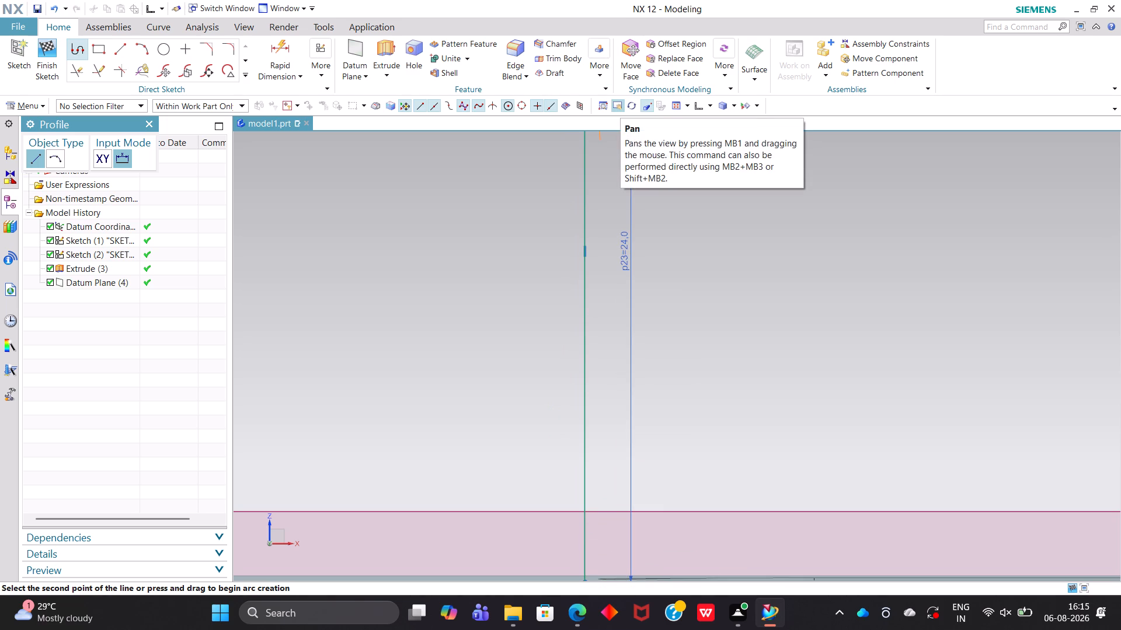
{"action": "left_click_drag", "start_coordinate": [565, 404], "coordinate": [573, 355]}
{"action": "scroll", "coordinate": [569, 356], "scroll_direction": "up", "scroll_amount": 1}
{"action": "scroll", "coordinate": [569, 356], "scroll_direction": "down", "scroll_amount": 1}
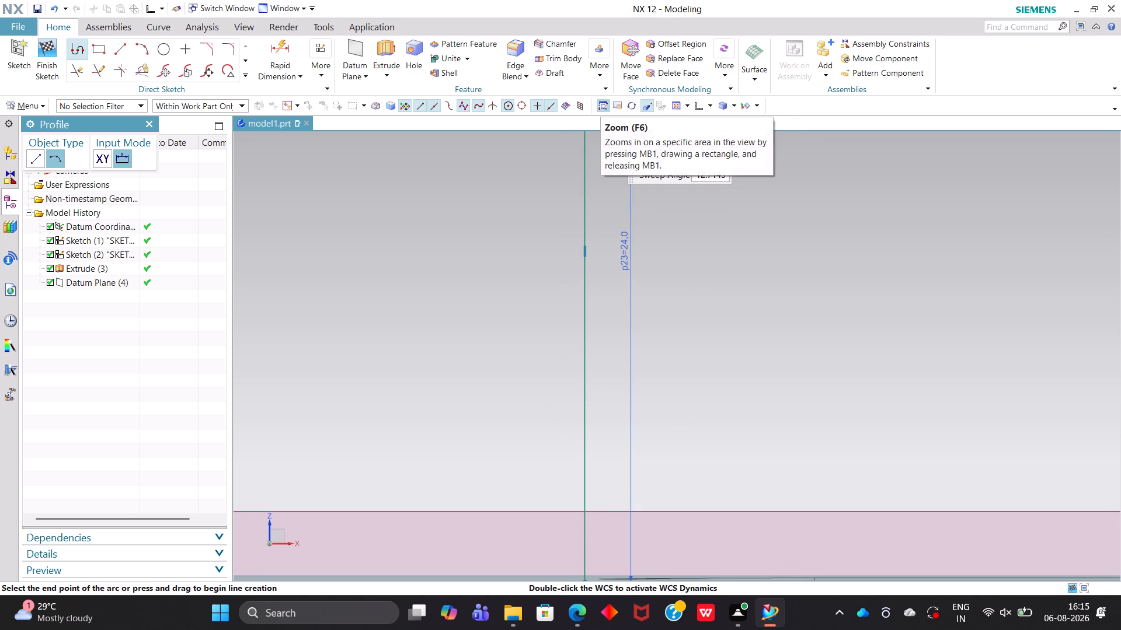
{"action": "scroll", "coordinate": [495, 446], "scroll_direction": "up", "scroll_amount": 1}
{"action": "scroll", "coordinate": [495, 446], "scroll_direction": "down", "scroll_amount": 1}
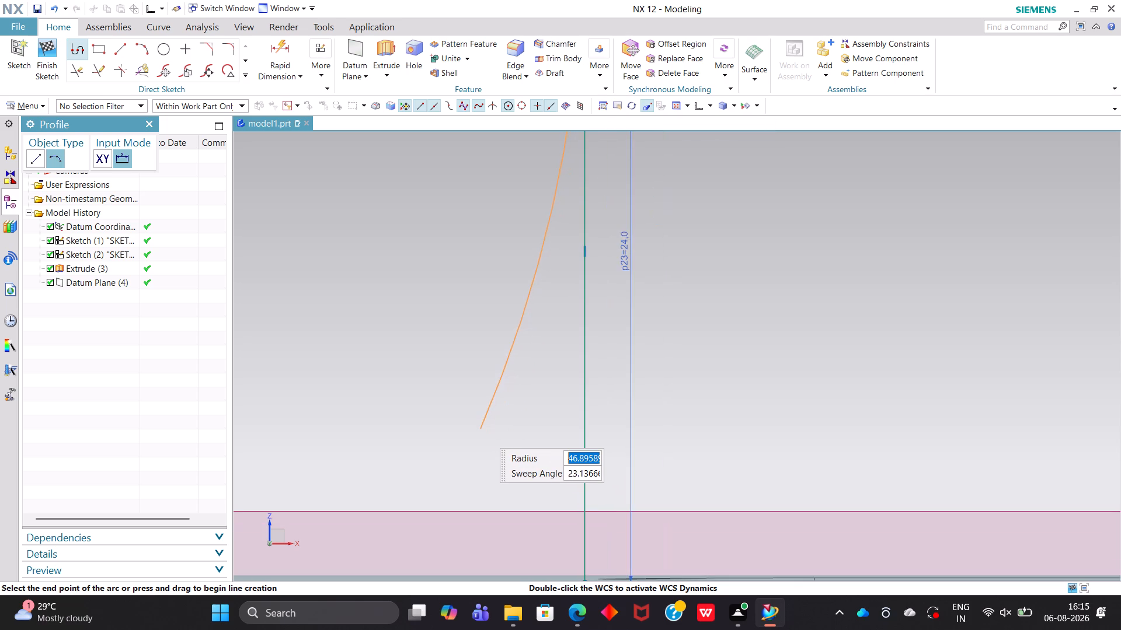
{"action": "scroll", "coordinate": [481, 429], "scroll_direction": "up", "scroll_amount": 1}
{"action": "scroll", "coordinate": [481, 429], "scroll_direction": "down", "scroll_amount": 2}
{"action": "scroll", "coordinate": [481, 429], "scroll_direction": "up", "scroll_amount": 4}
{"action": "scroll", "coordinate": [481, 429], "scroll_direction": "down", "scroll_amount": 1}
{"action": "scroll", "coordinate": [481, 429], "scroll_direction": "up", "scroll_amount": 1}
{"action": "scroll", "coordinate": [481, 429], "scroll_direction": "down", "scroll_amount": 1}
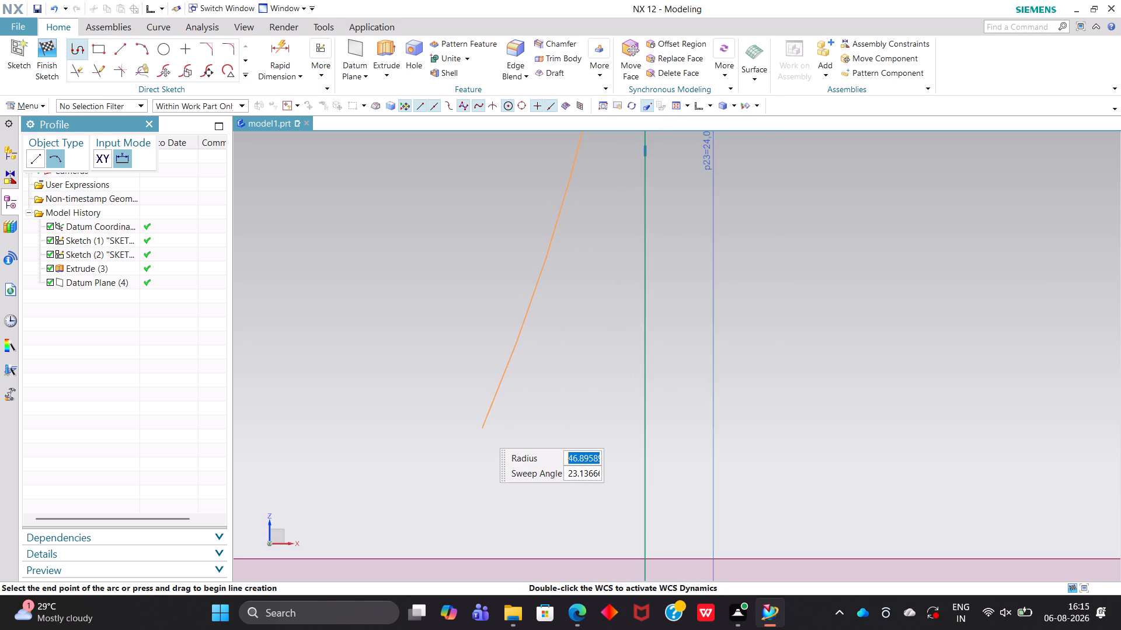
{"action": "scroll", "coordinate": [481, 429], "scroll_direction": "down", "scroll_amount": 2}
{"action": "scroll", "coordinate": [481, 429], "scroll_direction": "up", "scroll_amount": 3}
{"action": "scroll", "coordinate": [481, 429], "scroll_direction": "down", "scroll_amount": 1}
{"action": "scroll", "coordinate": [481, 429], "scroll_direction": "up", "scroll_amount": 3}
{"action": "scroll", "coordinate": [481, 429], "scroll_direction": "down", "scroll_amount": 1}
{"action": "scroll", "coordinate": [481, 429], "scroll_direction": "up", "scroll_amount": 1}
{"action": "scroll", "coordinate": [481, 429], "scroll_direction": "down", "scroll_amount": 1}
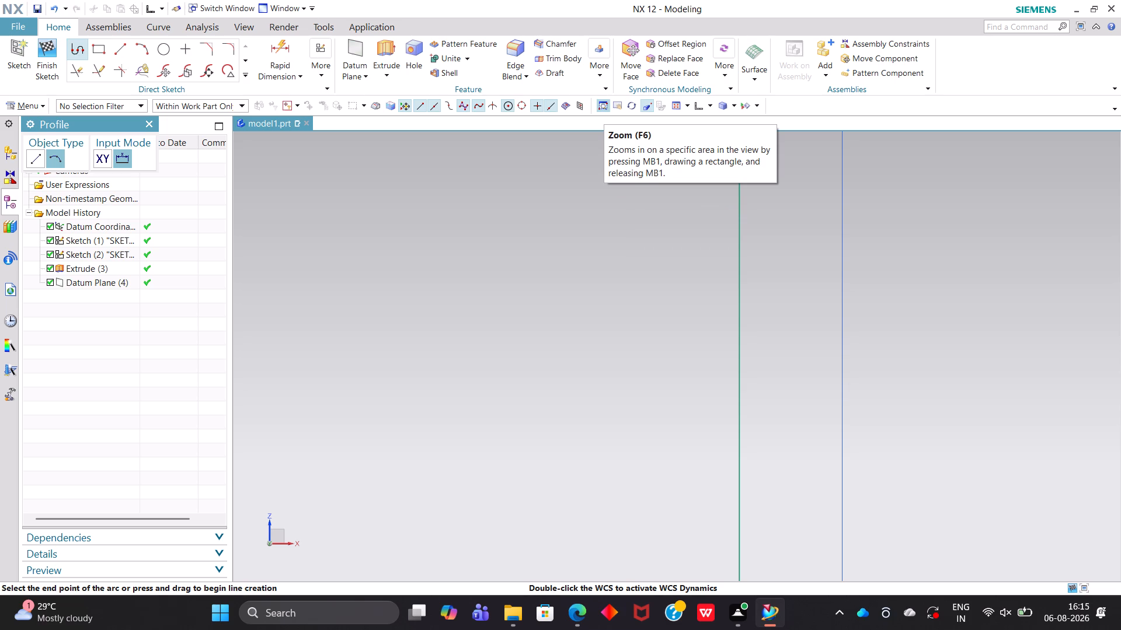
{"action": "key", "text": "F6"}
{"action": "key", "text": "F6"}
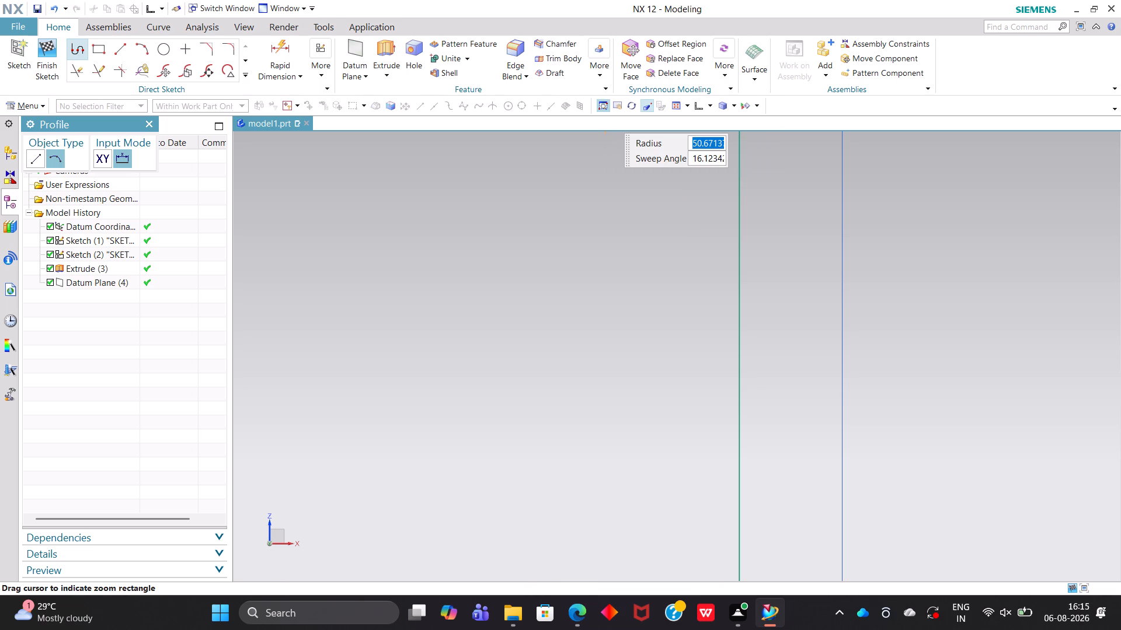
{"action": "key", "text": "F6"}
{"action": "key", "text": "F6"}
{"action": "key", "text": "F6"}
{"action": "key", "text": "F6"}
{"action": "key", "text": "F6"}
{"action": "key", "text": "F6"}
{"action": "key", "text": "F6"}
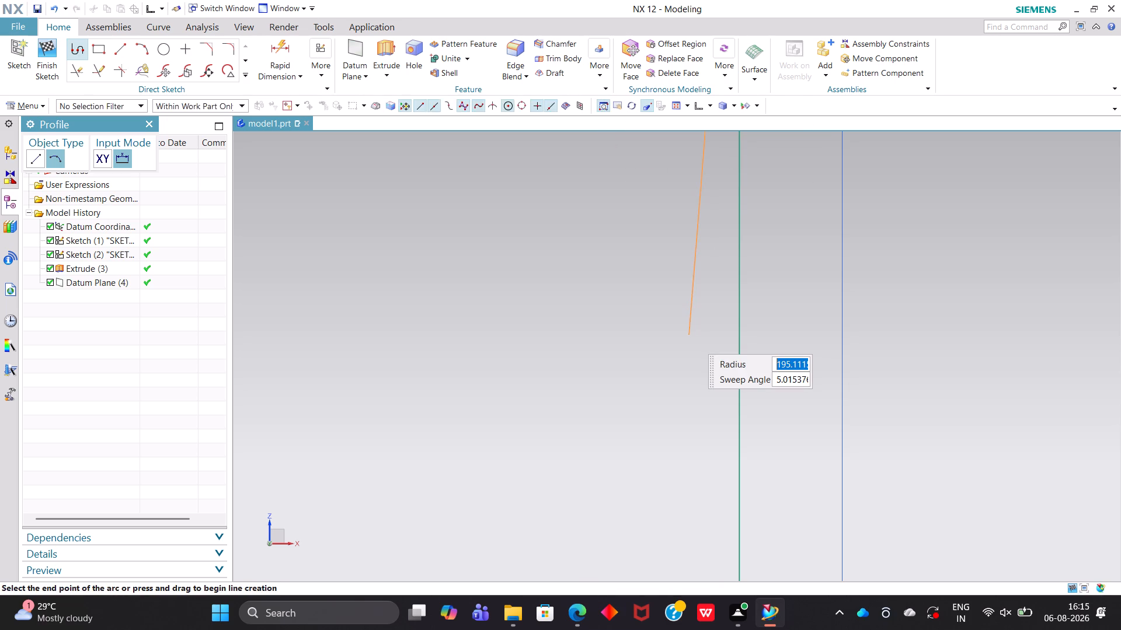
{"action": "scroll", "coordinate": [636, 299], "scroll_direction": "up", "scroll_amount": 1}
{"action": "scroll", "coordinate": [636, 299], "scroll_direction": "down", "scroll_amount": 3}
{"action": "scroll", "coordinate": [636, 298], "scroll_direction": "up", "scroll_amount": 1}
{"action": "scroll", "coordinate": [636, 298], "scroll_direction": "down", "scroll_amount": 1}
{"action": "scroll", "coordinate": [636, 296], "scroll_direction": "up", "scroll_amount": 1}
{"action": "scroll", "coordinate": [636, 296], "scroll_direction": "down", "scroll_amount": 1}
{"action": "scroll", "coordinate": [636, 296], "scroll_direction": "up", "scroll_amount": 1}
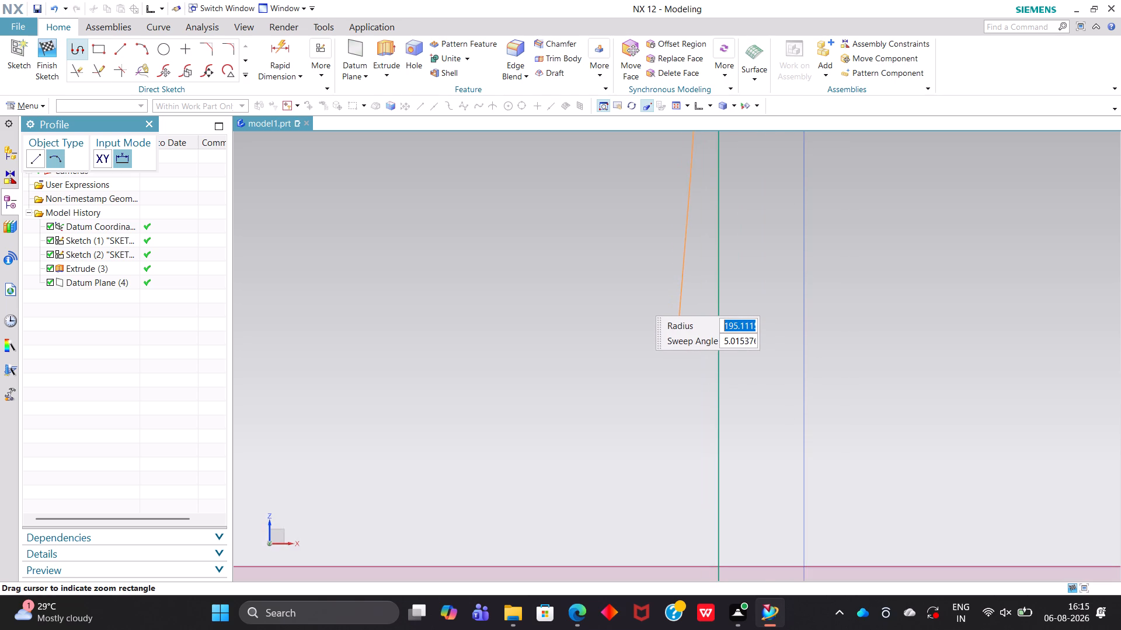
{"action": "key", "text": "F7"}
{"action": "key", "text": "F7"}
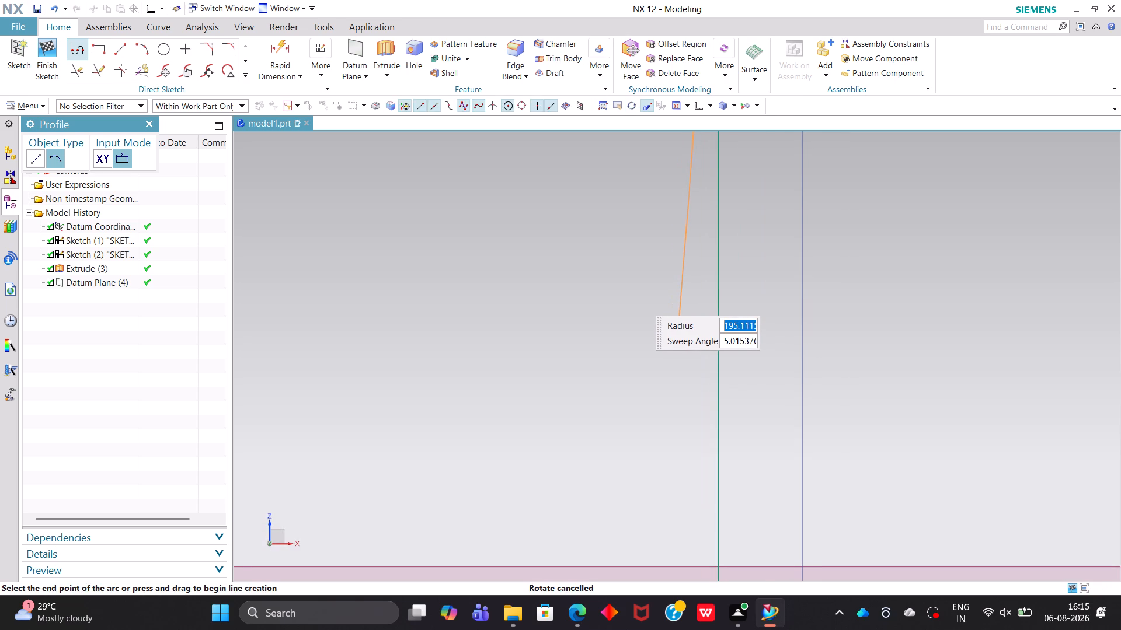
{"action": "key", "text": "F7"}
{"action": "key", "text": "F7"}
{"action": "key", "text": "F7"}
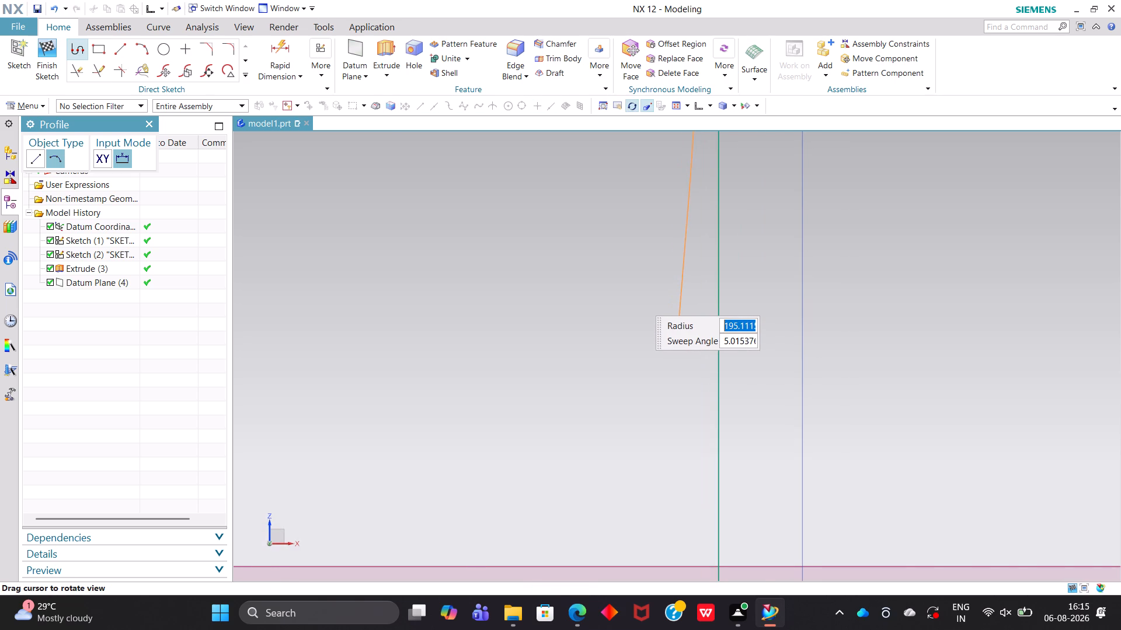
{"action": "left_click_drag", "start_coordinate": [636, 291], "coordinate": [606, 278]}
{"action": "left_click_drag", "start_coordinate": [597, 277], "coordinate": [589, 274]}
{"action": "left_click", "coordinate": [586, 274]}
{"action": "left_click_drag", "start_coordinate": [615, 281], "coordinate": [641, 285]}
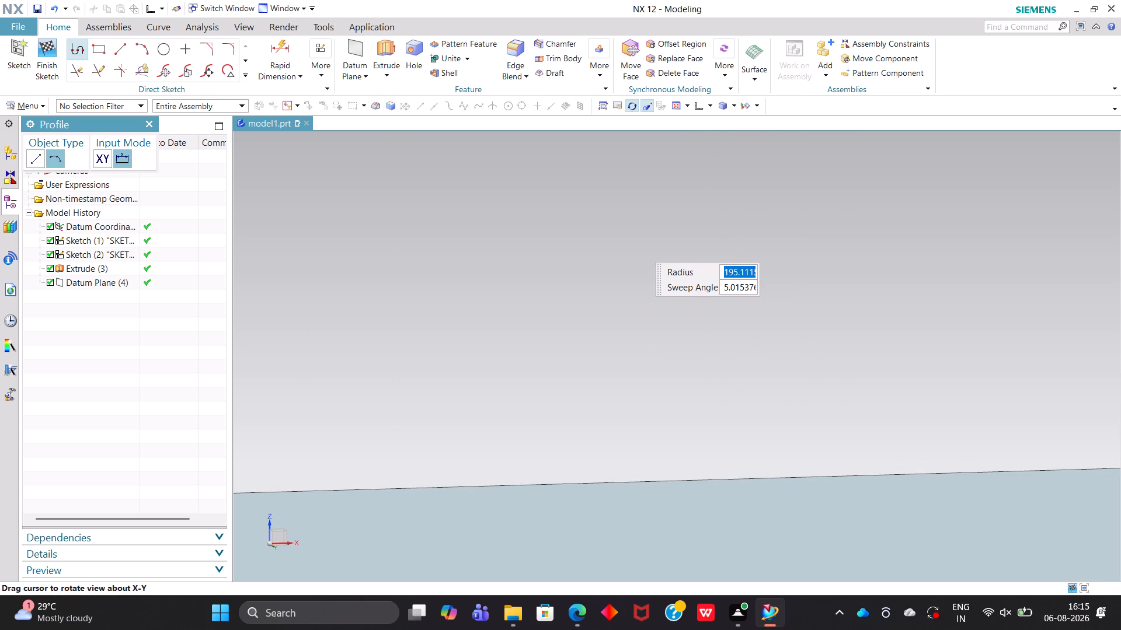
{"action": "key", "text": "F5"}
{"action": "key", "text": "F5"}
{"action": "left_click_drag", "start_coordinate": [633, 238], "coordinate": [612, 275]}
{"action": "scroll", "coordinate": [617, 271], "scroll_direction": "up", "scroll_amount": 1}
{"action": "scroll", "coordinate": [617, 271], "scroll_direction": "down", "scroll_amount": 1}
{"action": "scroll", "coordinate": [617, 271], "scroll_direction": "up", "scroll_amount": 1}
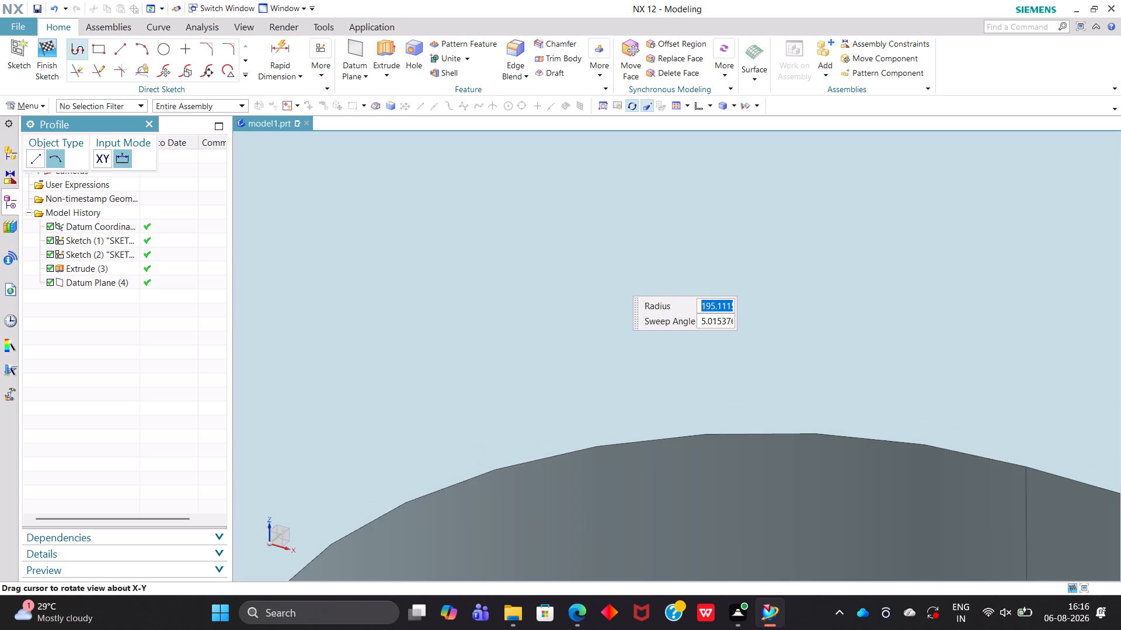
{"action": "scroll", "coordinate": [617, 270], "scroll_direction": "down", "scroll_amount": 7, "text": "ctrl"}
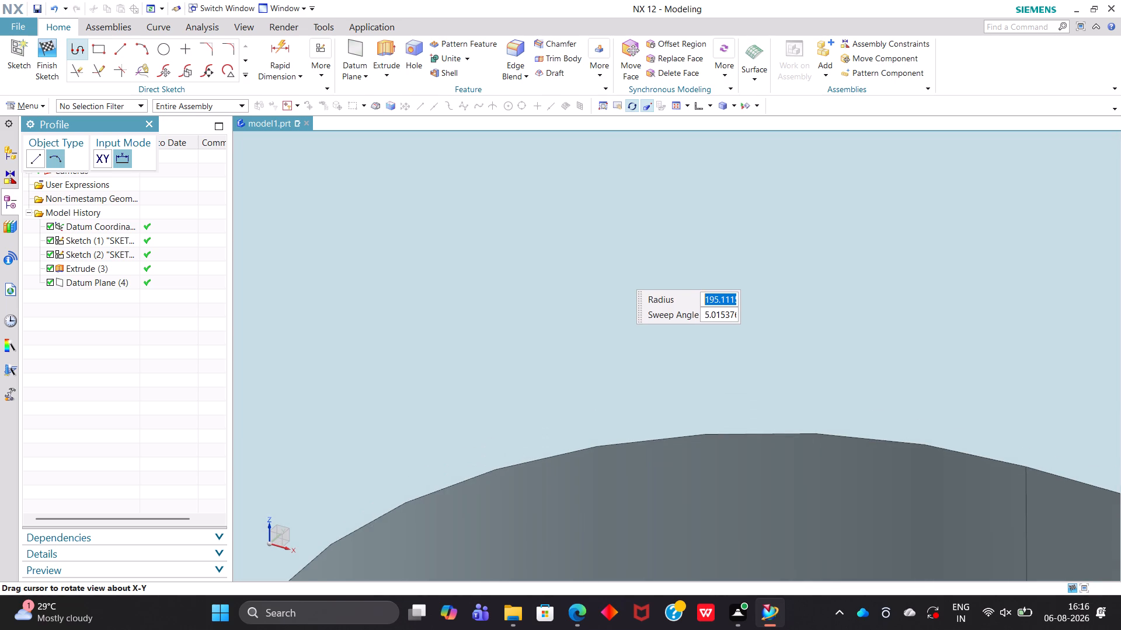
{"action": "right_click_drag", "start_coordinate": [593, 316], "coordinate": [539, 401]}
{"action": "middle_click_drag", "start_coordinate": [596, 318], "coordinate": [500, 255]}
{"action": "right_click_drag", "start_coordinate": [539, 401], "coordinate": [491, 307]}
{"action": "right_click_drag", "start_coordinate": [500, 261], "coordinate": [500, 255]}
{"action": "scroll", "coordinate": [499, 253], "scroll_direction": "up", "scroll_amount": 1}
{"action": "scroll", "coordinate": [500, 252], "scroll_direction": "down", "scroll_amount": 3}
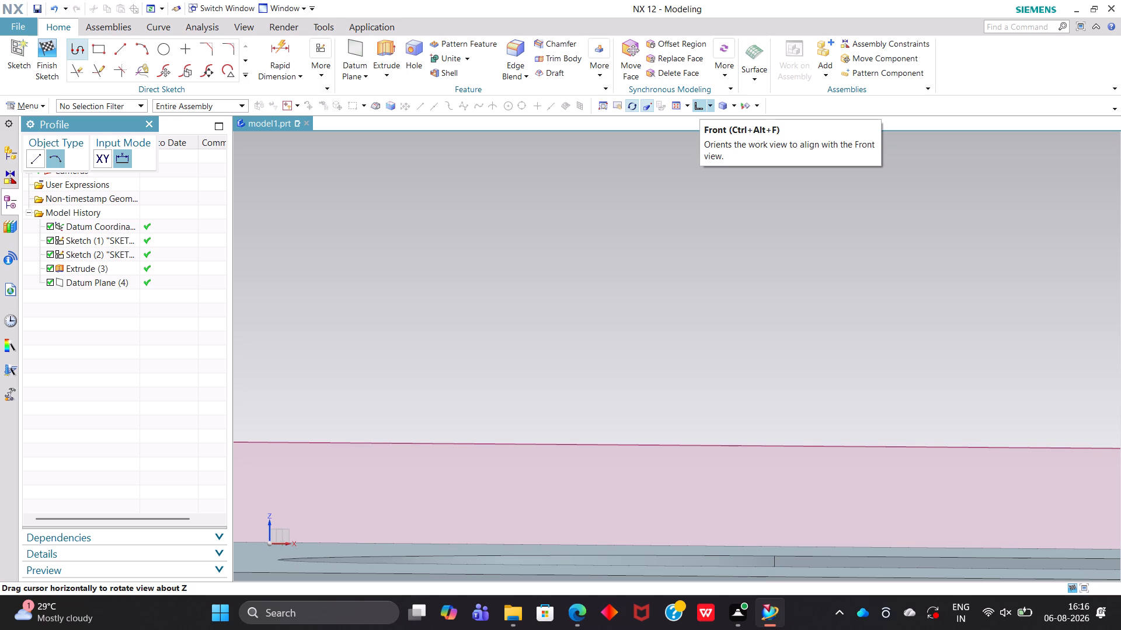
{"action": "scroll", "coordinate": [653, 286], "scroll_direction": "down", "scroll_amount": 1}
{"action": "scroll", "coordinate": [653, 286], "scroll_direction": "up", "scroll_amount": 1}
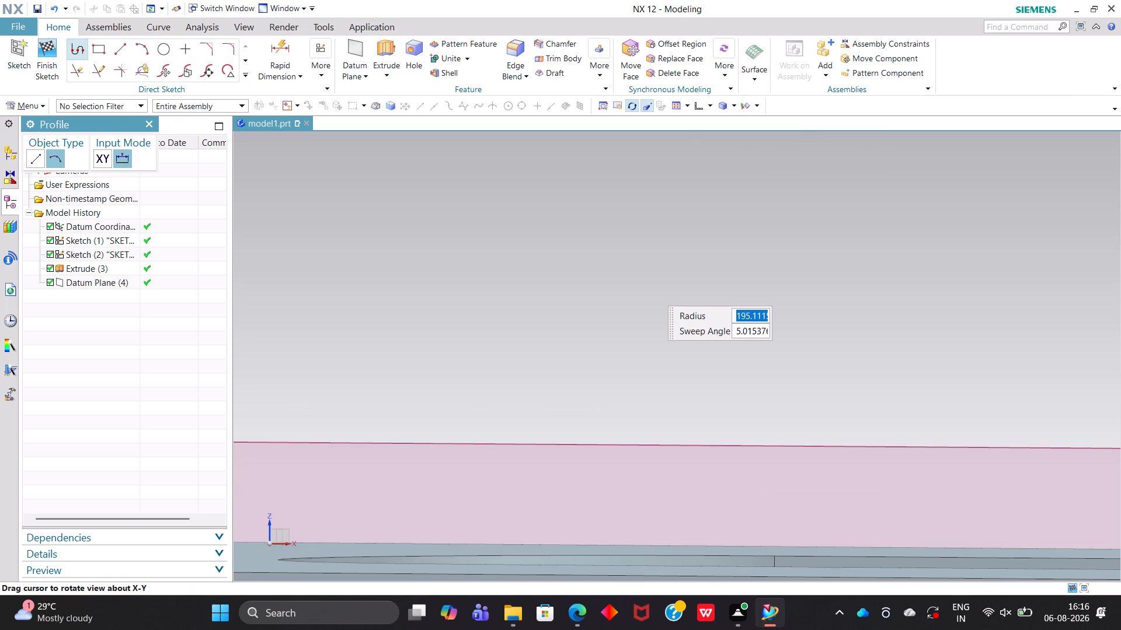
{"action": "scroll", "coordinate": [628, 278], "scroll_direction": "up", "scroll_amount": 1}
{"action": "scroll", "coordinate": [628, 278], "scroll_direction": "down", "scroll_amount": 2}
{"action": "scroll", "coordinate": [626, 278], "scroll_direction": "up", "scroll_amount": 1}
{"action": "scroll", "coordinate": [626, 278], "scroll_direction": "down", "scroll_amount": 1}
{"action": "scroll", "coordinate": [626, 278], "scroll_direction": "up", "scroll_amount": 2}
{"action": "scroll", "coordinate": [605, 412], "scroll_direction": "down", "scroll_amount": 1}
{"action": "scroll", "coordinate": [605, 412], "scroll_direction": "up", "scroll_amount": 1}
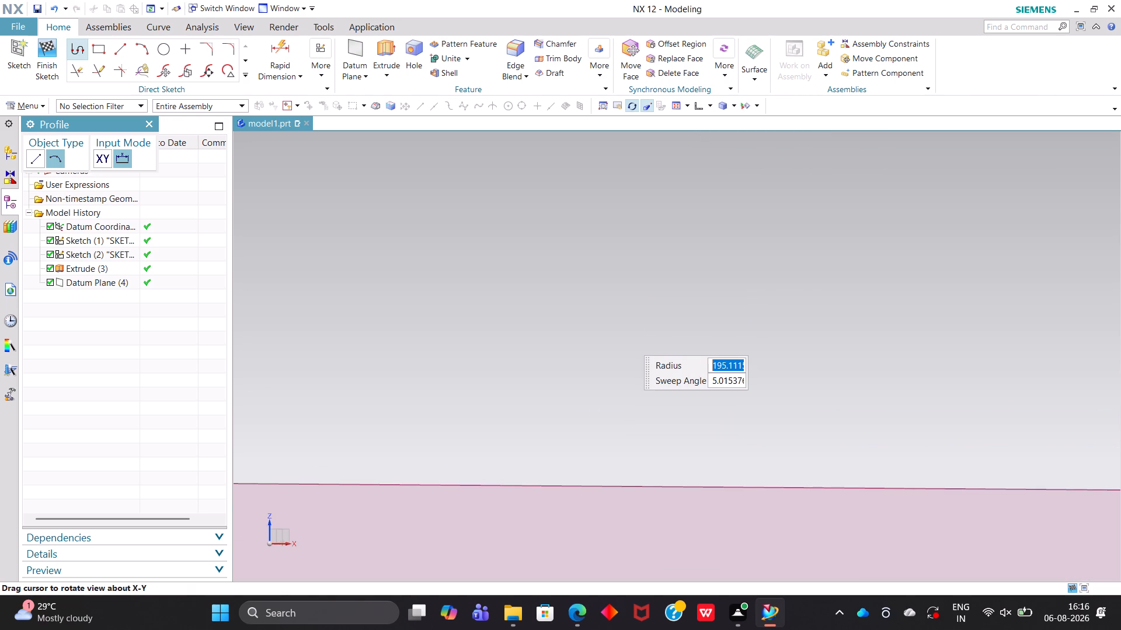
In the front view, draw a 24 mm vertical profile line upward from the sketch origin at the plate's flat-end corner.
{"action": "left_click", "coordinate": [629, 103]}
{"action": "left_click", "coordinate": [697, 107]}
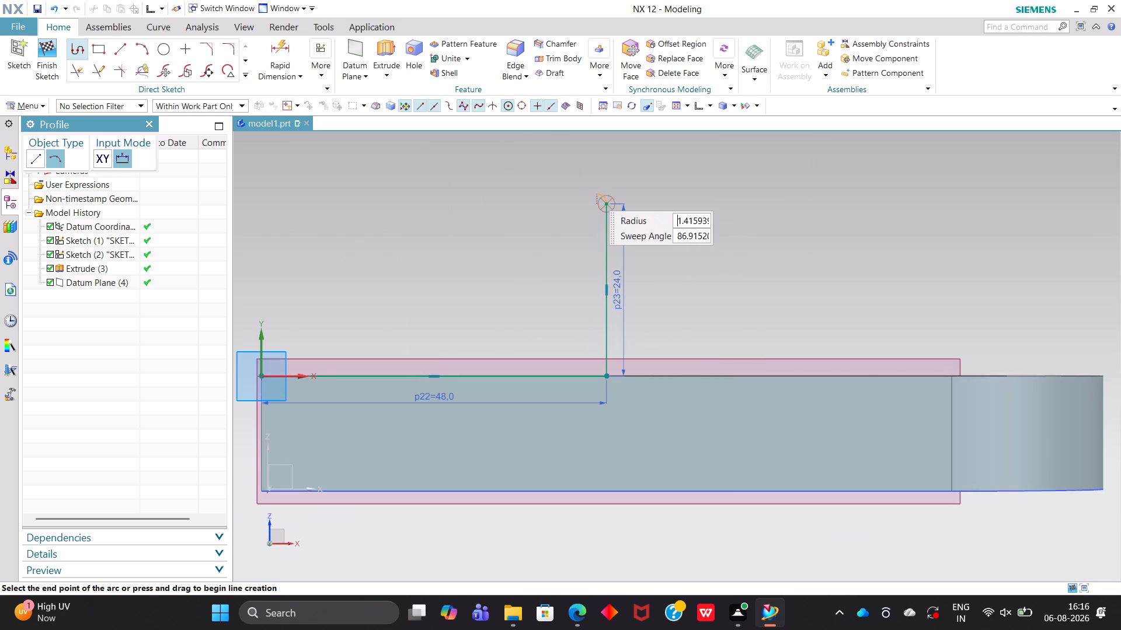
{"action": "key", "text": "Escape"}
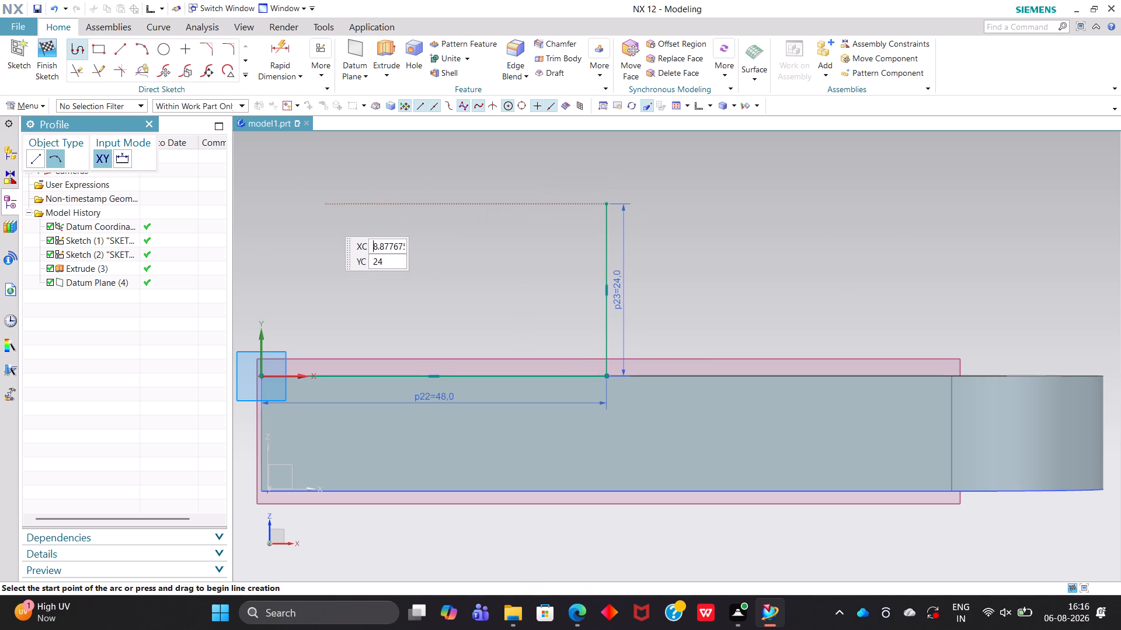
{"action": "key", "text": "Escape"}
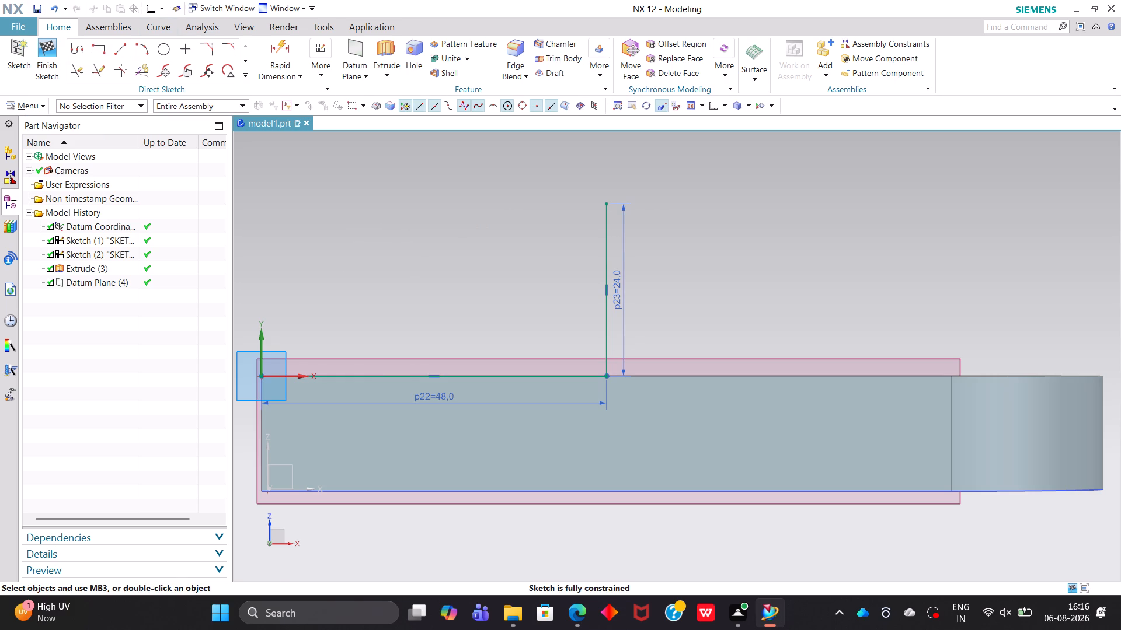
{"action": "left_click", "coordinate": [78, 49]}
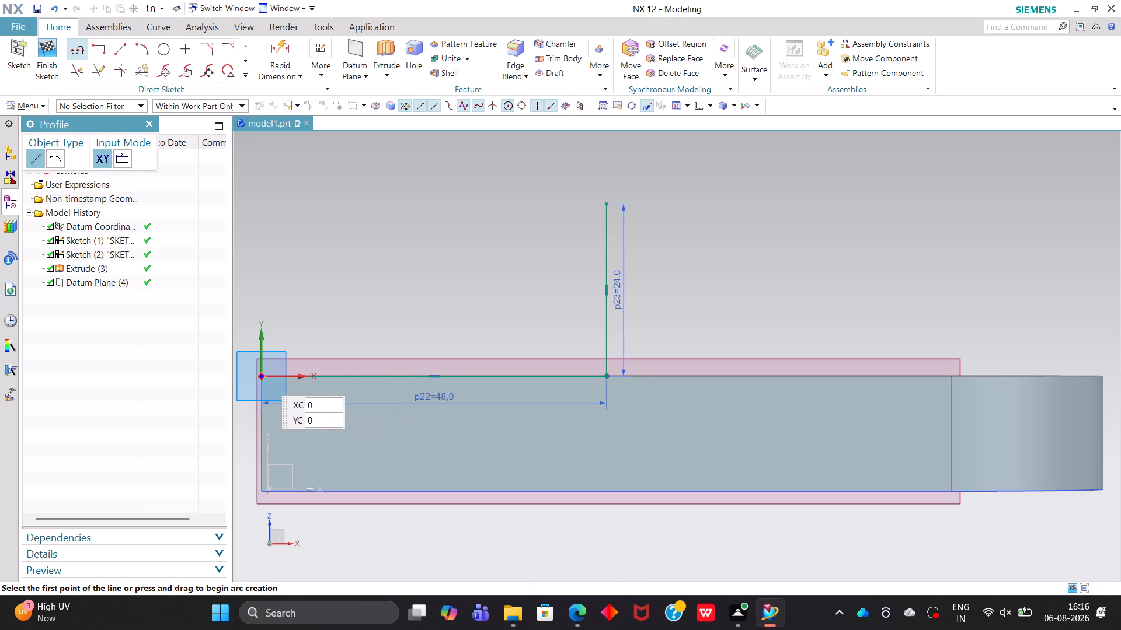
{"action": "left_click", "coordinate": [262, 376]}
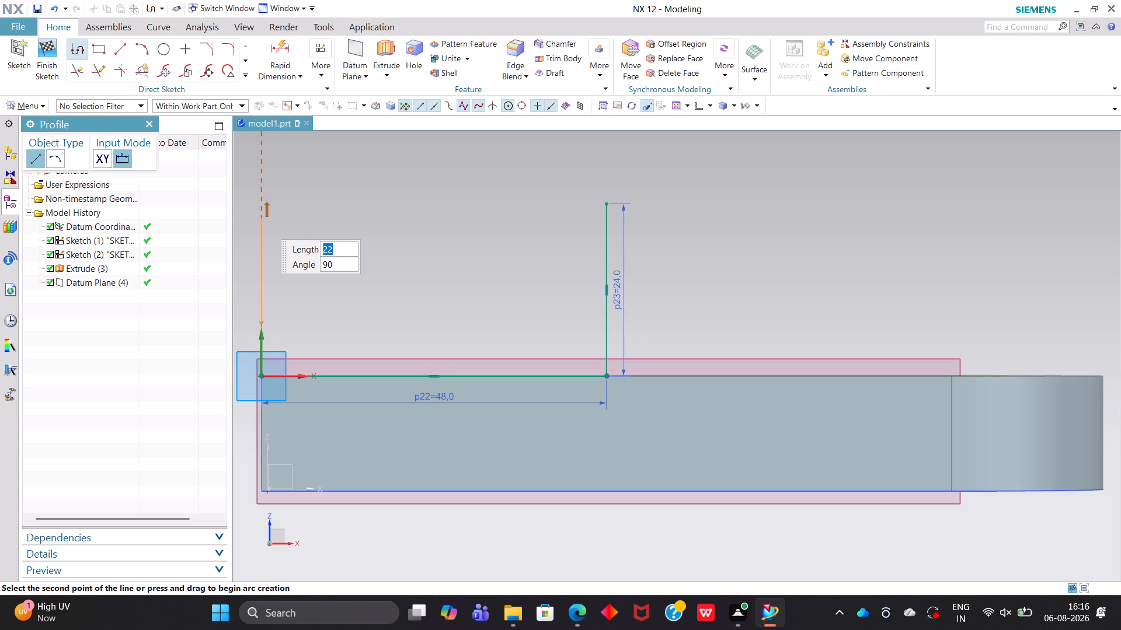
{"action": "type", "text": "24"}
{"action": "key", "text": "Return"}
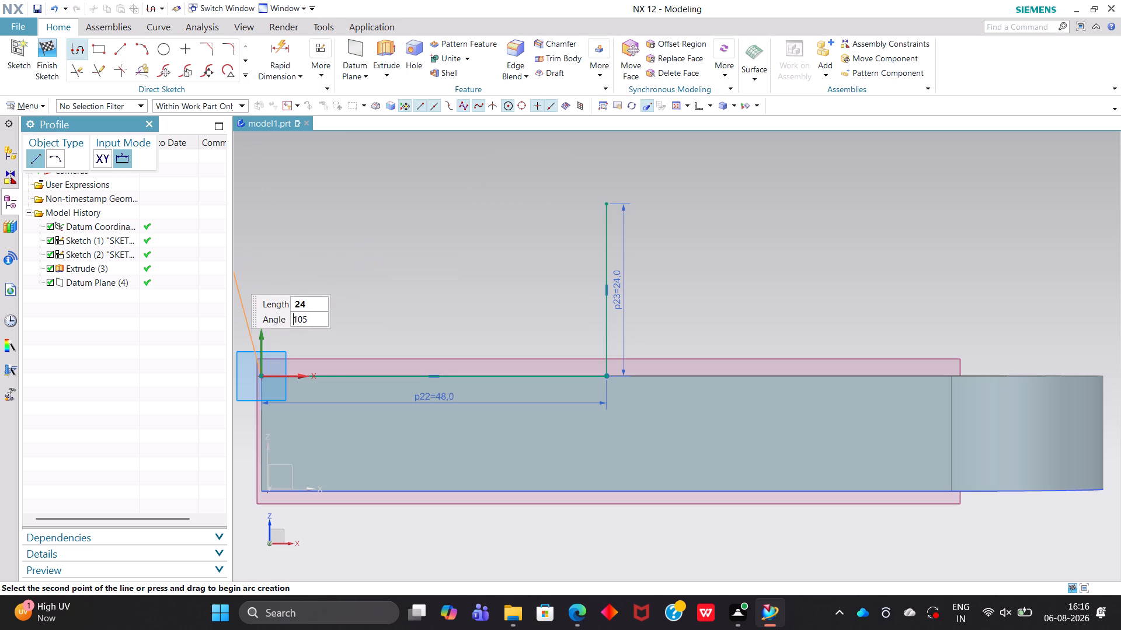
{"action": "left_click", "coordinate": [262, 181]}
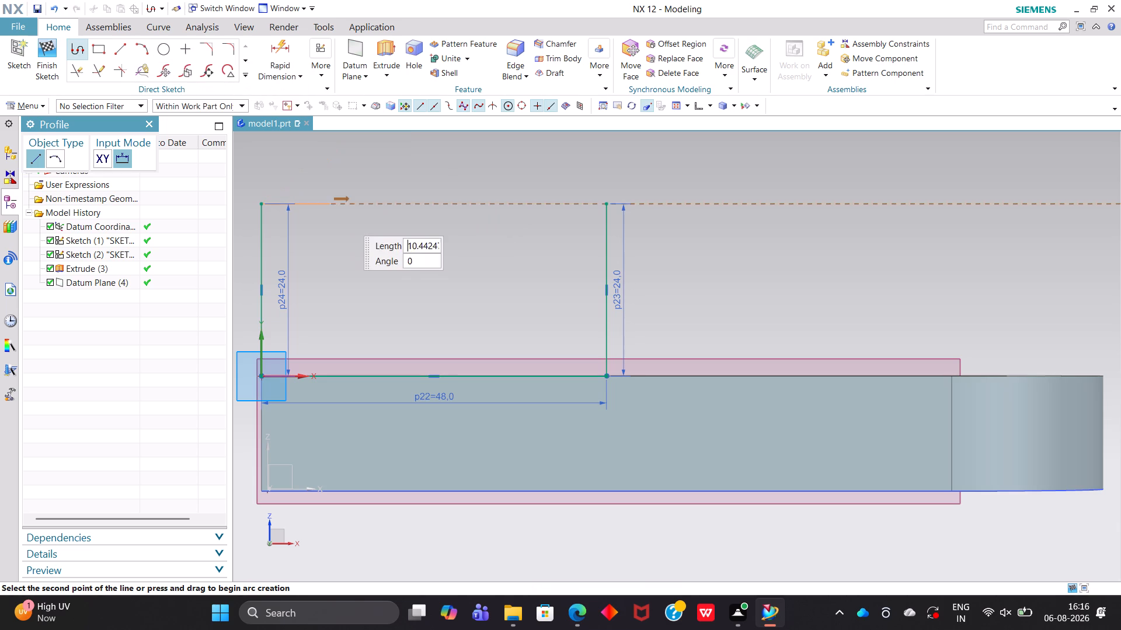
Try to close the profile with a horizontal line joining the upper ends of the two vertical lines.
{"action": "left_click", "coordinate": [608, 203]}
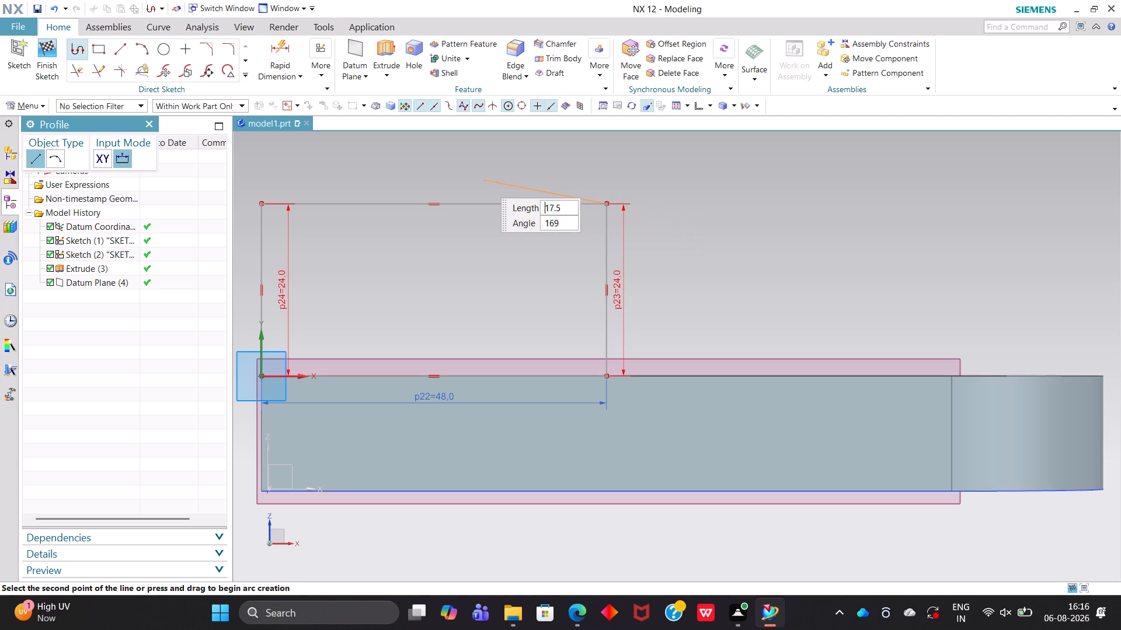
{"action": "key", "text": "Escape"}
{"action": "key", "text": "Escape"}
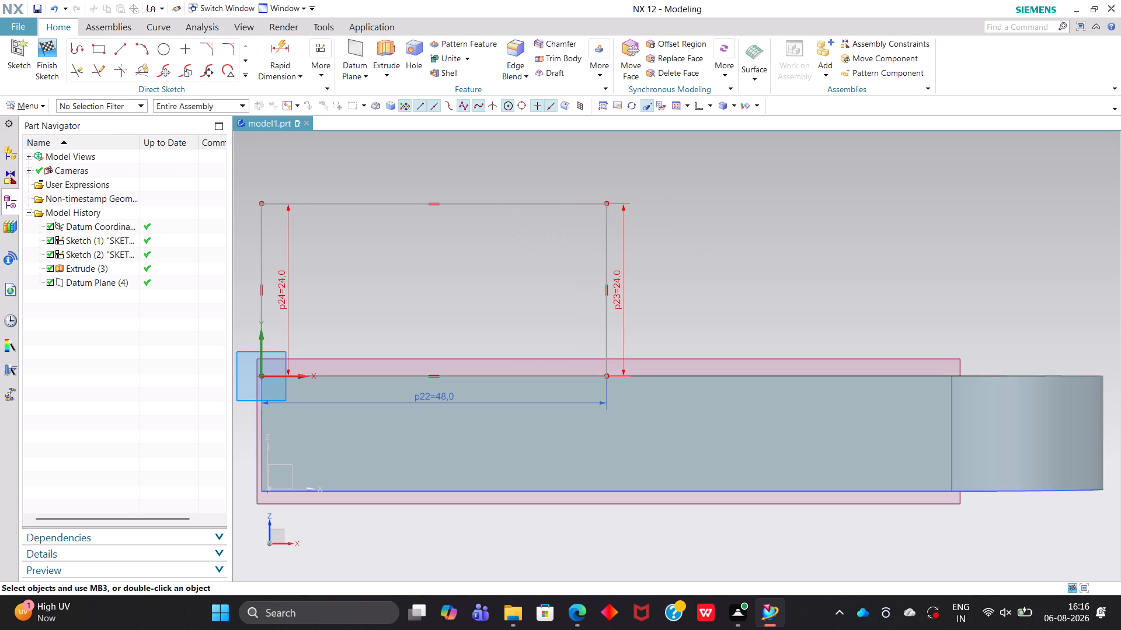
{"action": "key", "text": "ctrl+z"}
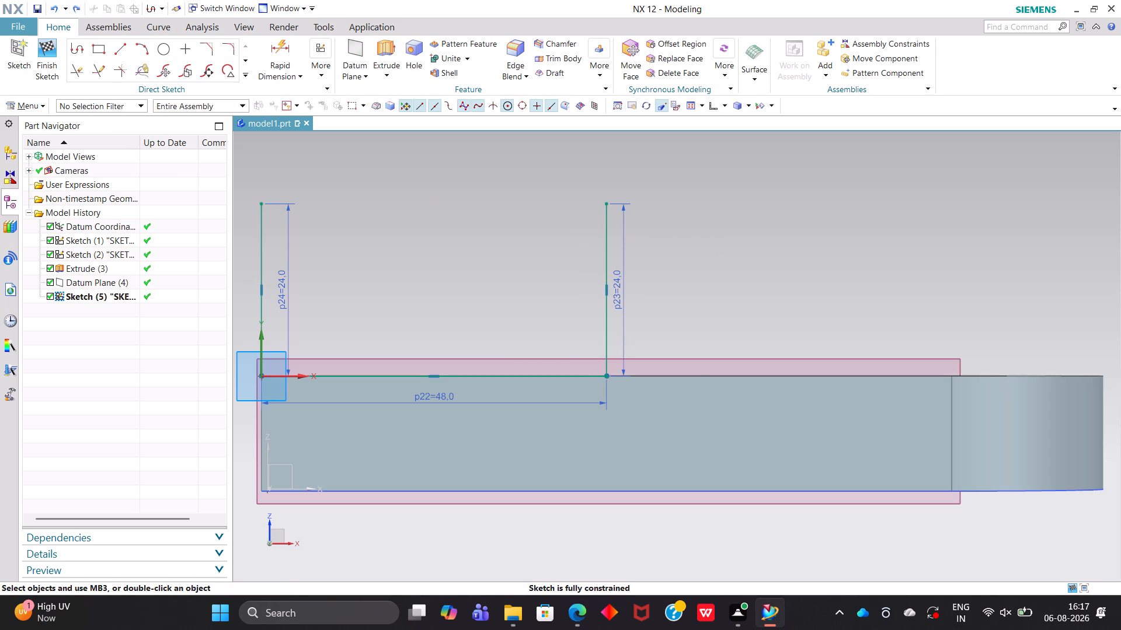
Draw a three-point arc of radius 24 mm bulging upward between the upper ends of the two vertical lines.
{"action": "left_click", "coordinate": [145, 58]}
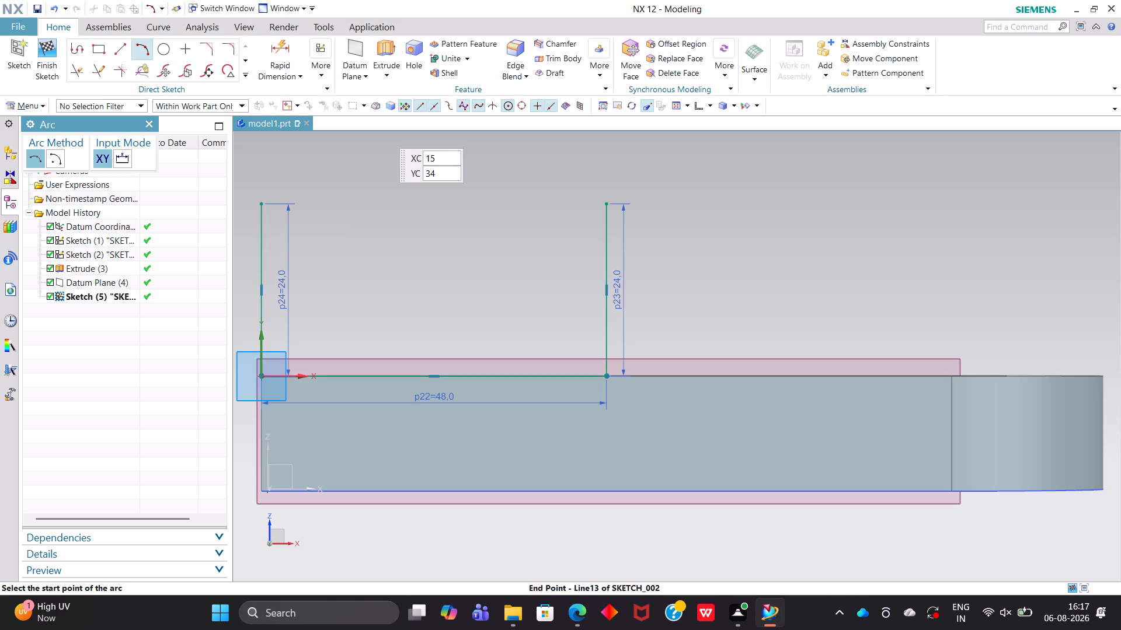
{"action": "left_click", "coordinate": [609, 202]}
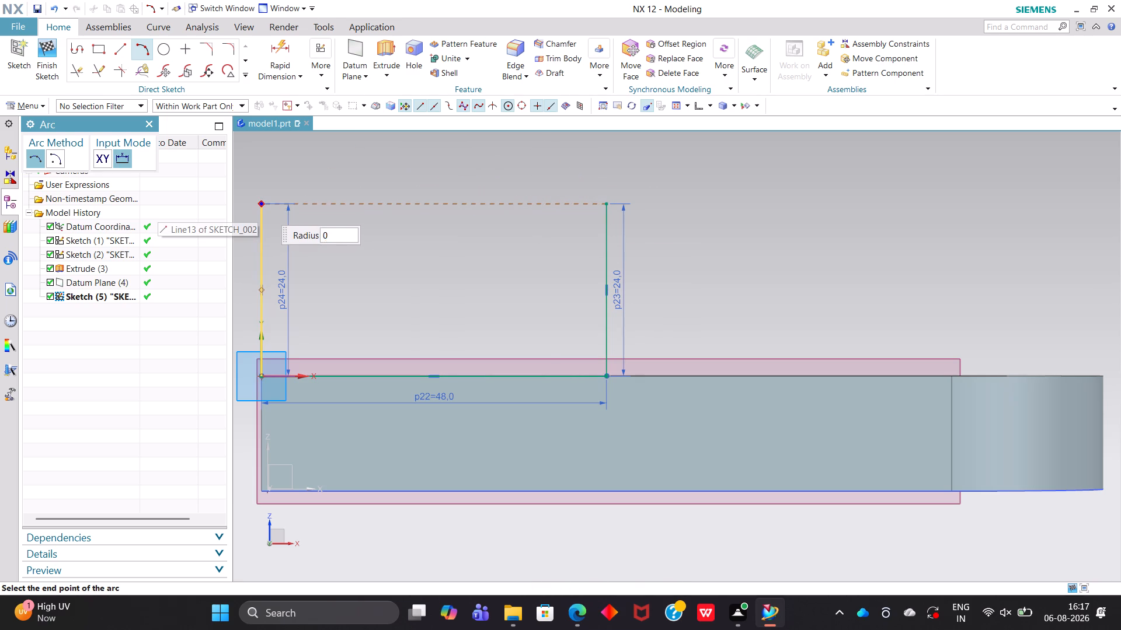
{"action": "left_click", "coordinate": [261, 204]}
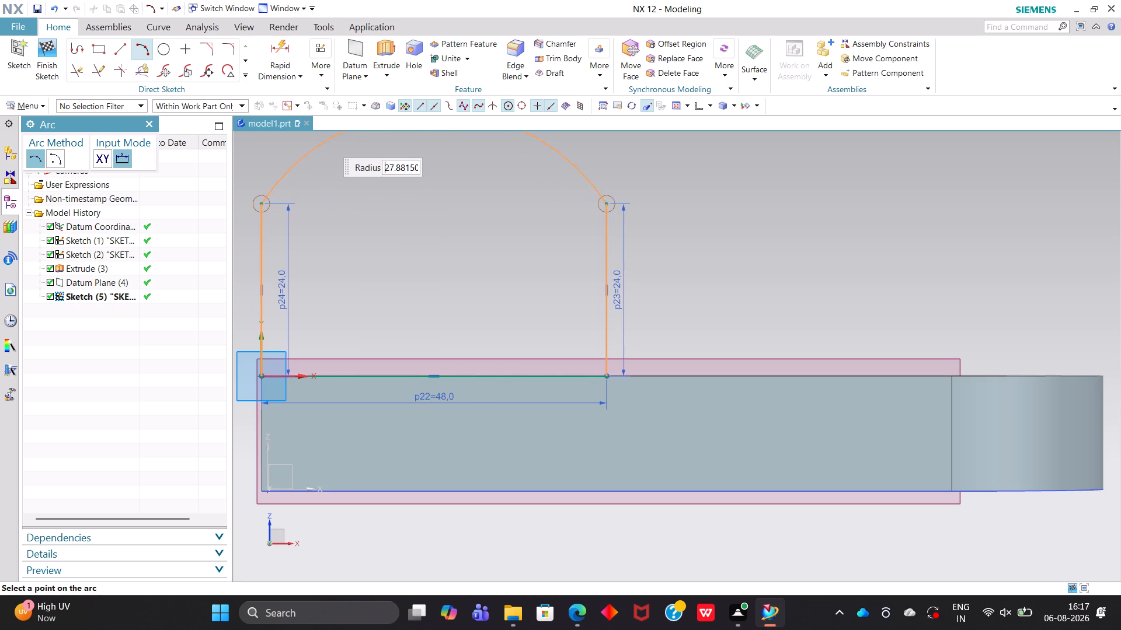
{"action": "type", "text": "24"}
{"action": "key", "text": "Return"}
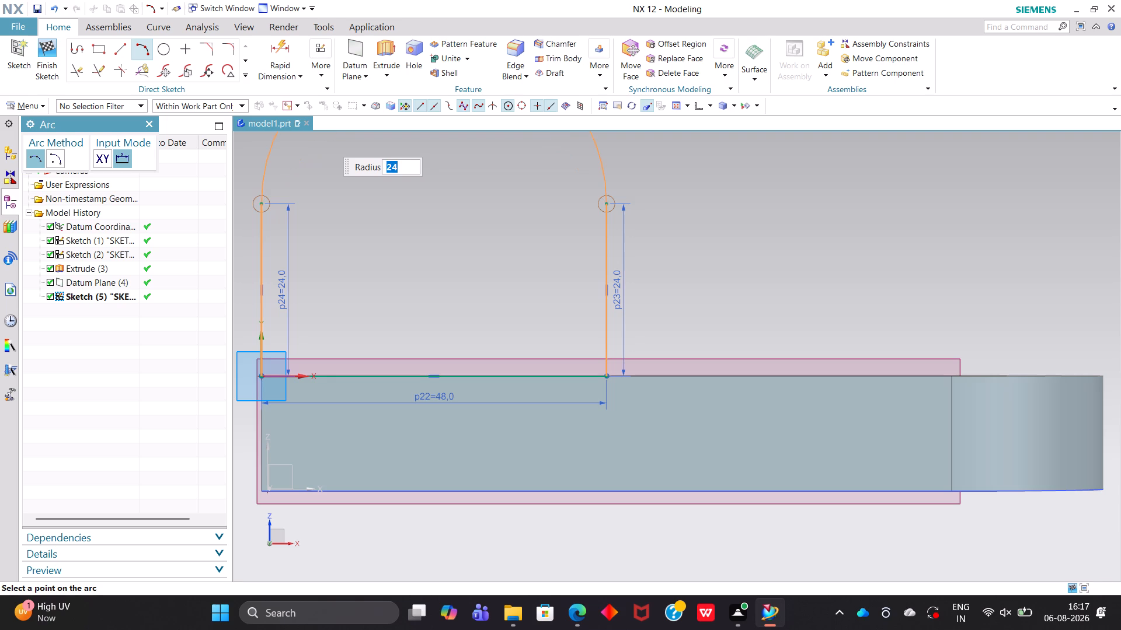
{"action": "left_click", "coordinate": [324, 143]}
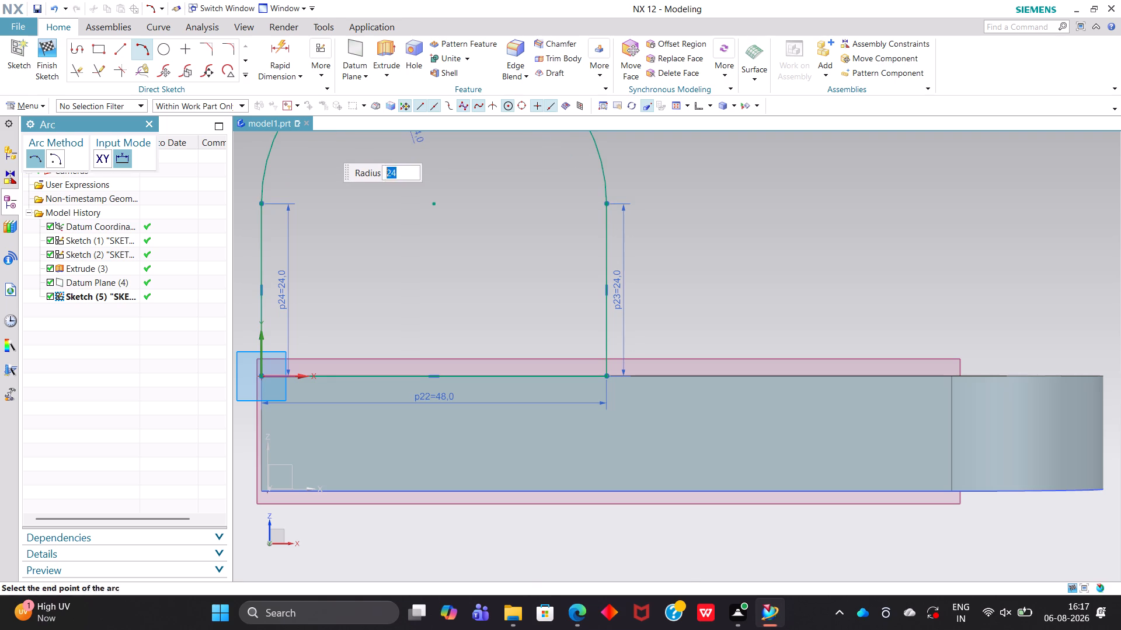
Draw a 20 mm diameter circle centred on the centre of the profile's top arc.
{"action": "scroll", "coordinate": [548, 275], "scroll_direction": "up", "scroll_amount": 1}
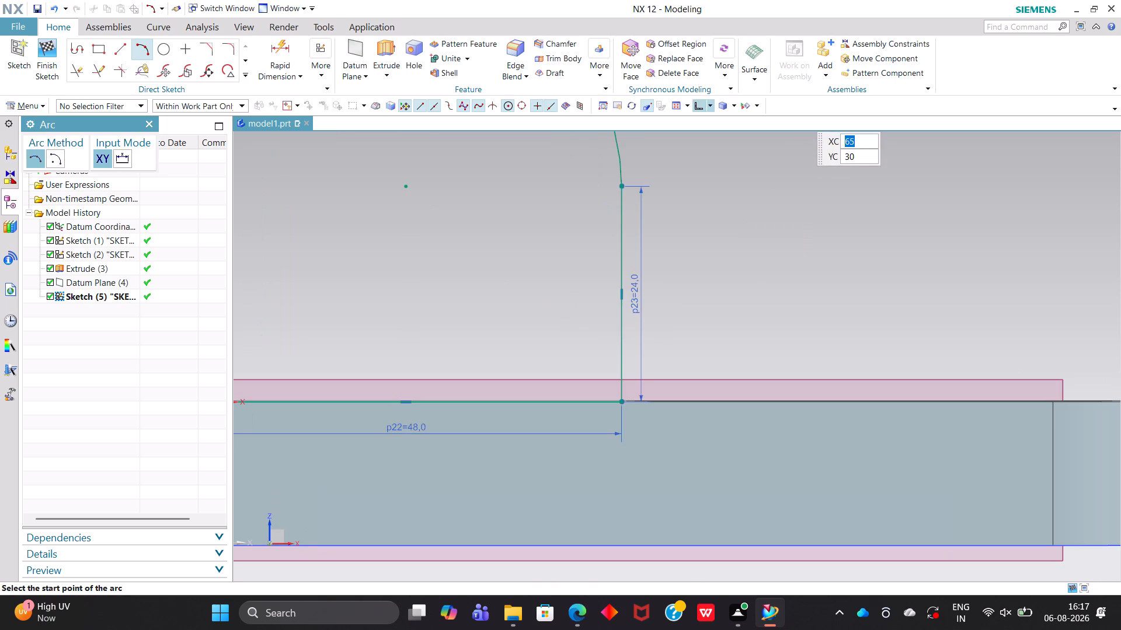
{"action": "left_click", "coordinate": [697, 106]}
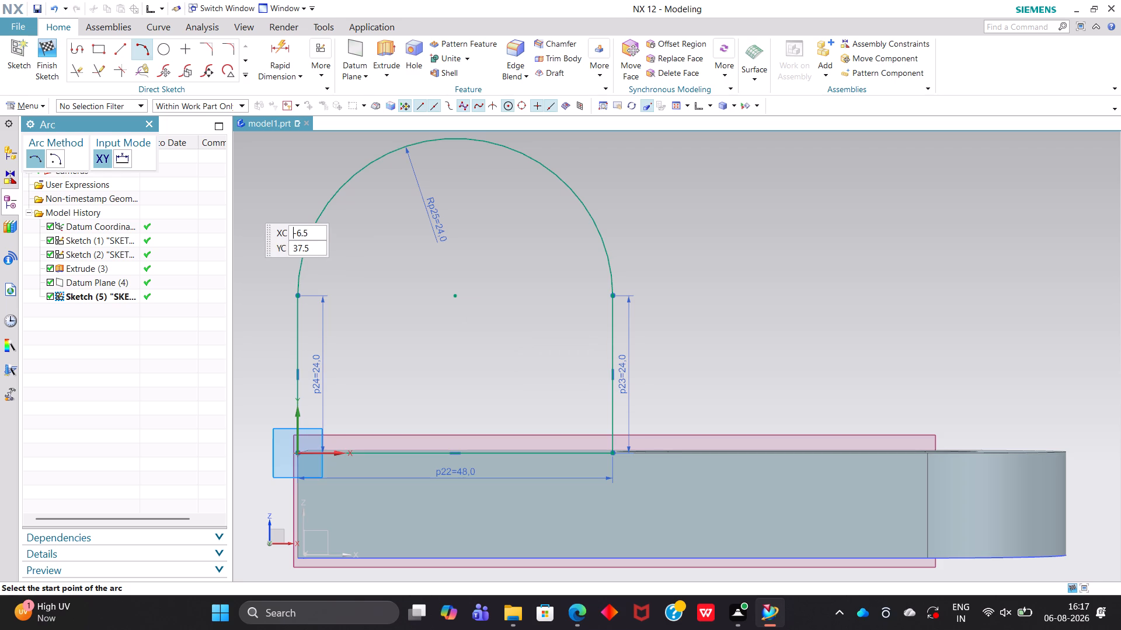
{"action": "left_click", "coordinate": [168, 50]}
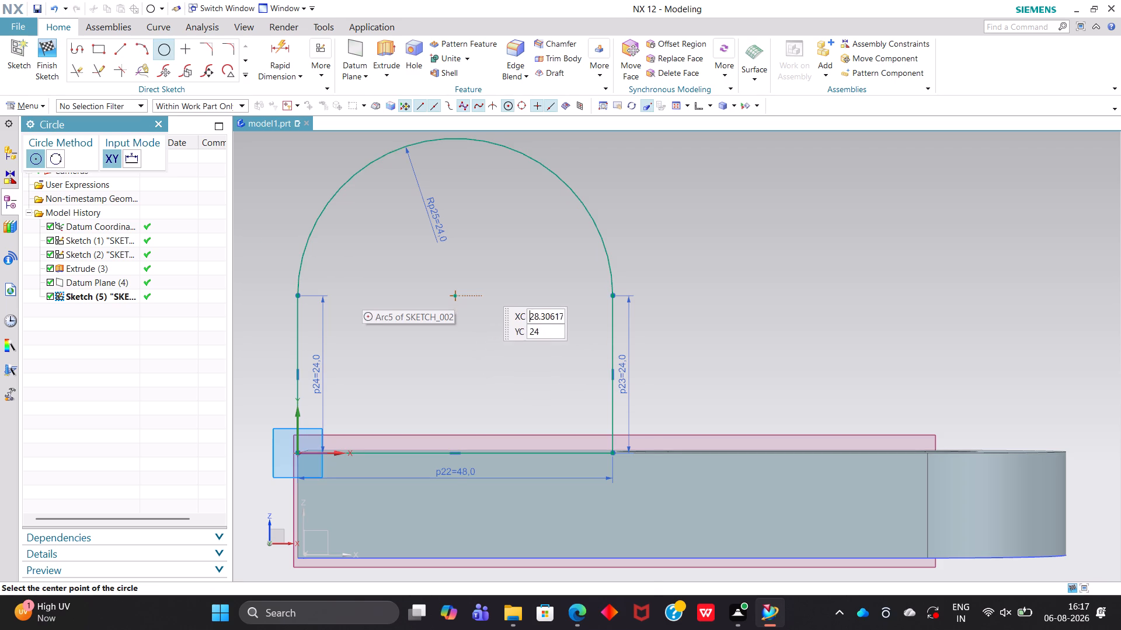
{"action": "left_click", "coordinate": [456, 296]}
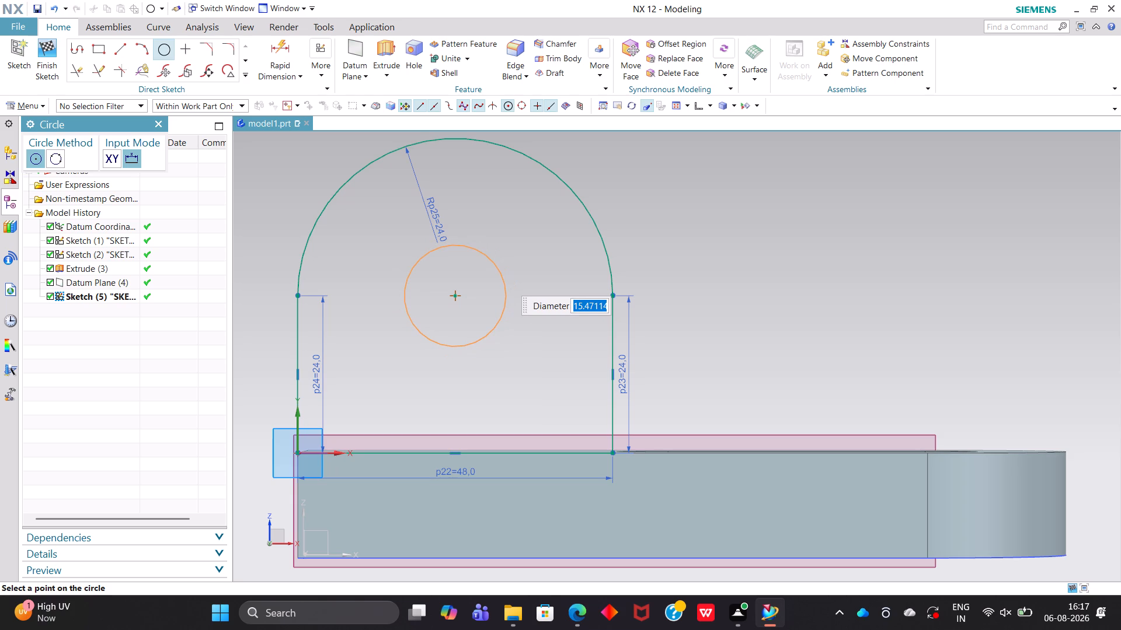
{"action": "type", "text": "20"}
{"action": "key", "text": "Return"}
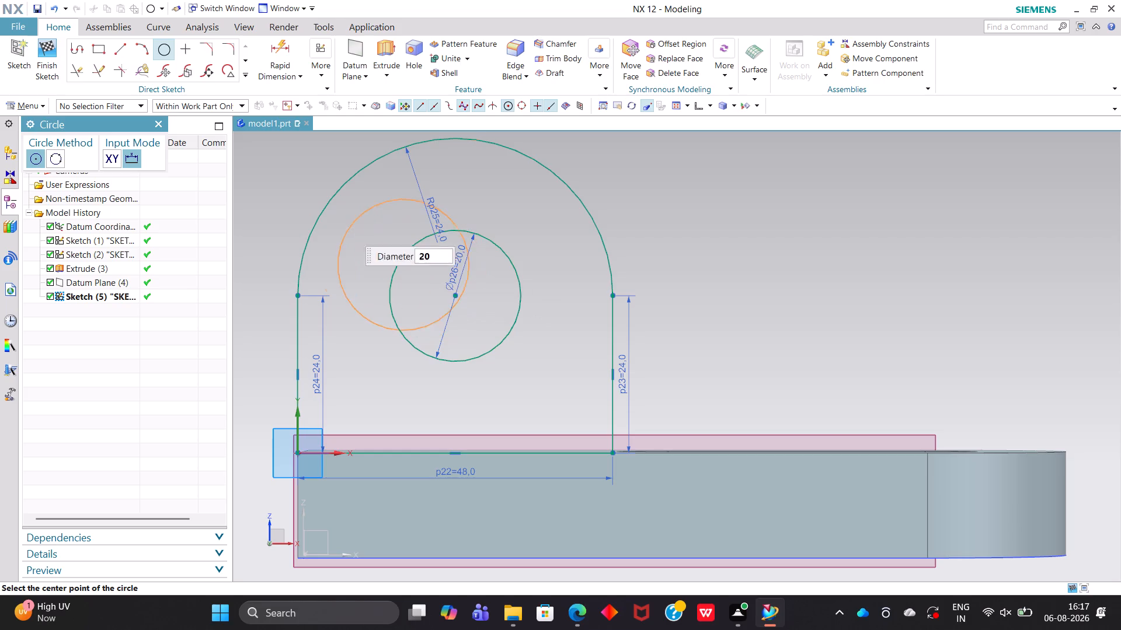
{"action": "key", "text": "Escape"}
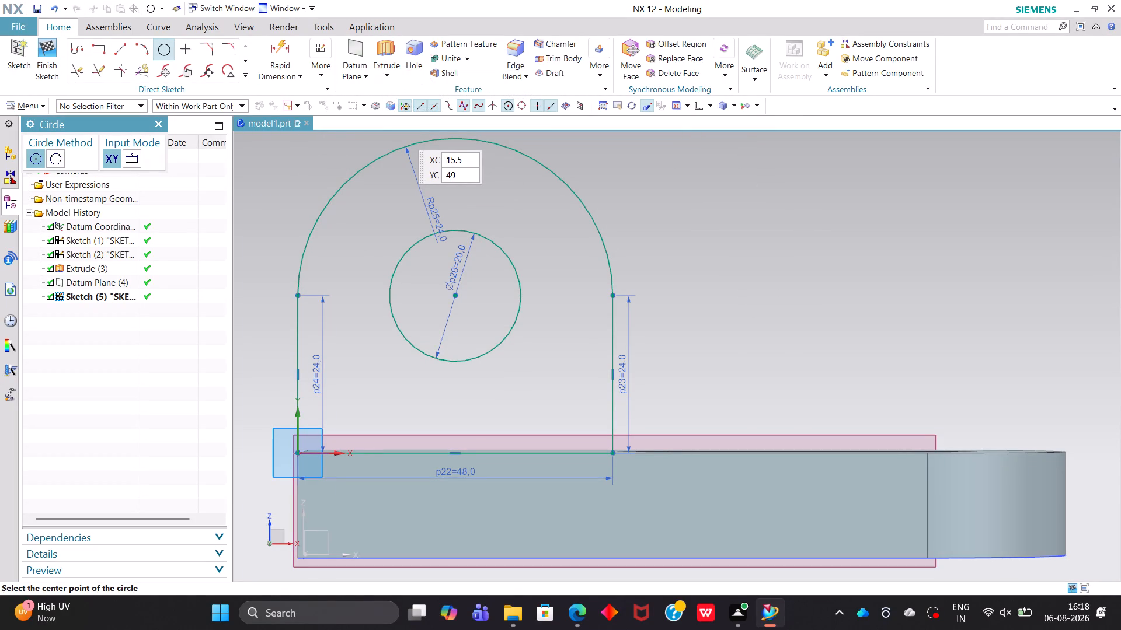
Extrude the arched profile with its hole from 0 to -12 mm over the base plate, united with the plate.
{"action": "left_click", "coordinate": [384, 48]}
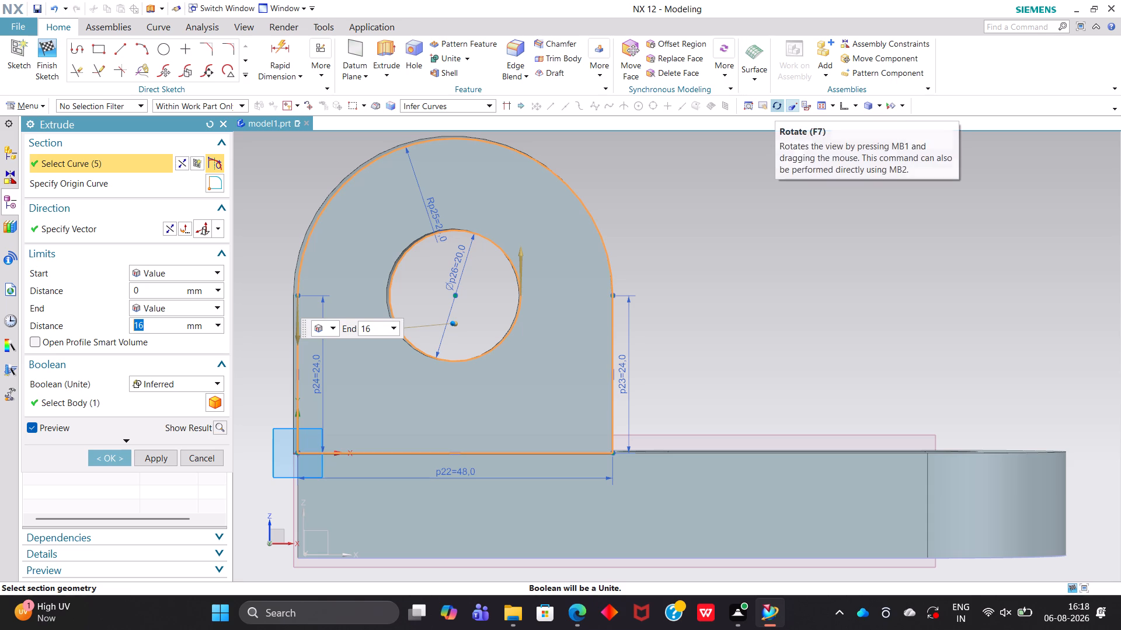
{"action": "left_click_drag", "start_coordinate": [795, 227], "coordinate": [727, 255]}
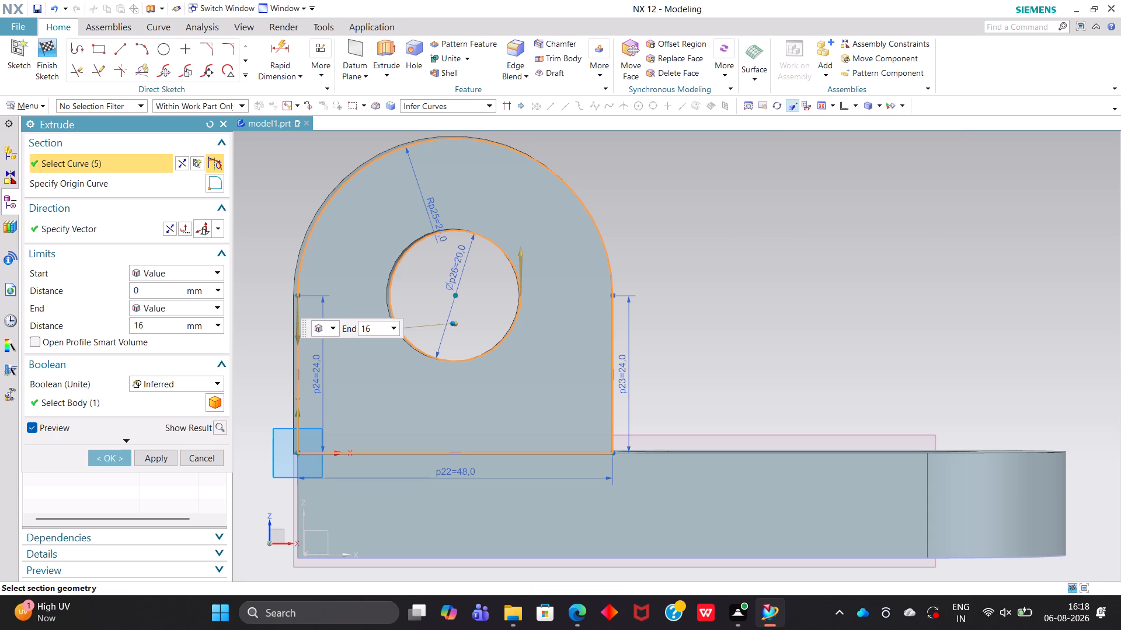
{"action": "left_click", "coordinate": [774, 106]}
{"action": "left_click_drag", "start_coordinate": [719, 279], "coordinate": [806, 250]}
{"action": "double_click", "coordinate": [806, 250]}
{"action": "left_click_drag", "start_coordinate": [807, 250], "coordinate": [779, 256]}
{"action": "left_click_drag", "start_coordinate": [779, 256], "coordinate": [752, 257]}
{"action": "left_click", "coordinate": [725, 261]}
{"action": "left_click_drag", "start_coordinate": [723, 261], "coordinate": [896, 230]}
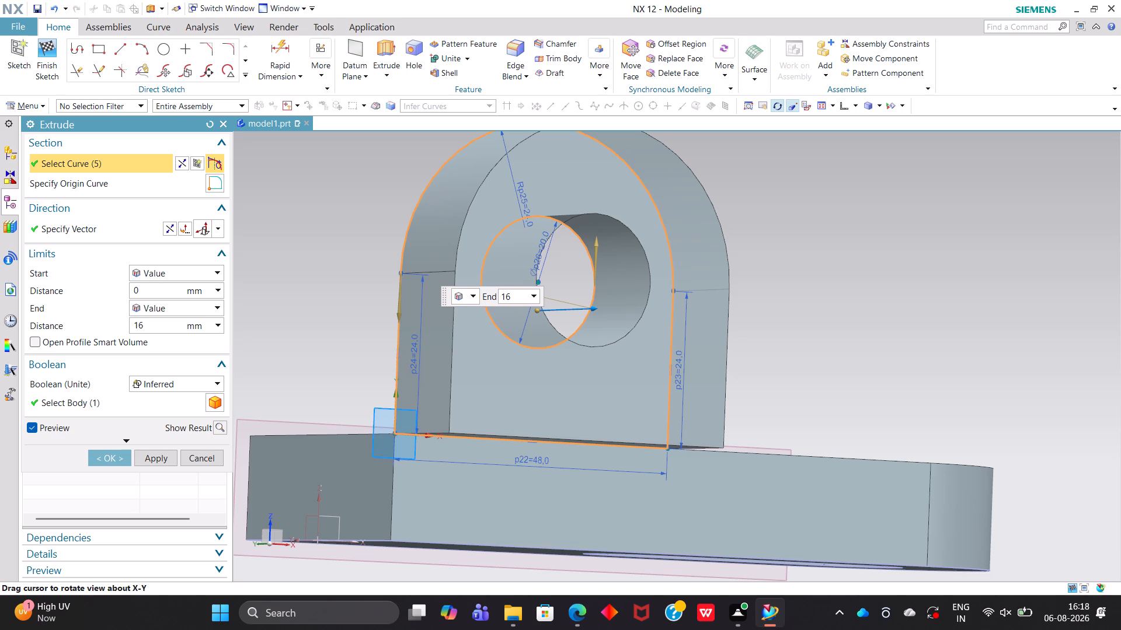
{"action": "left_click_drag", "start_coordinate": [896, 230], "coordinate": [934, 228]}
{"action": "left_click_drag", "start_coordinate": [807, 370], "coordinate": [931, 372]}
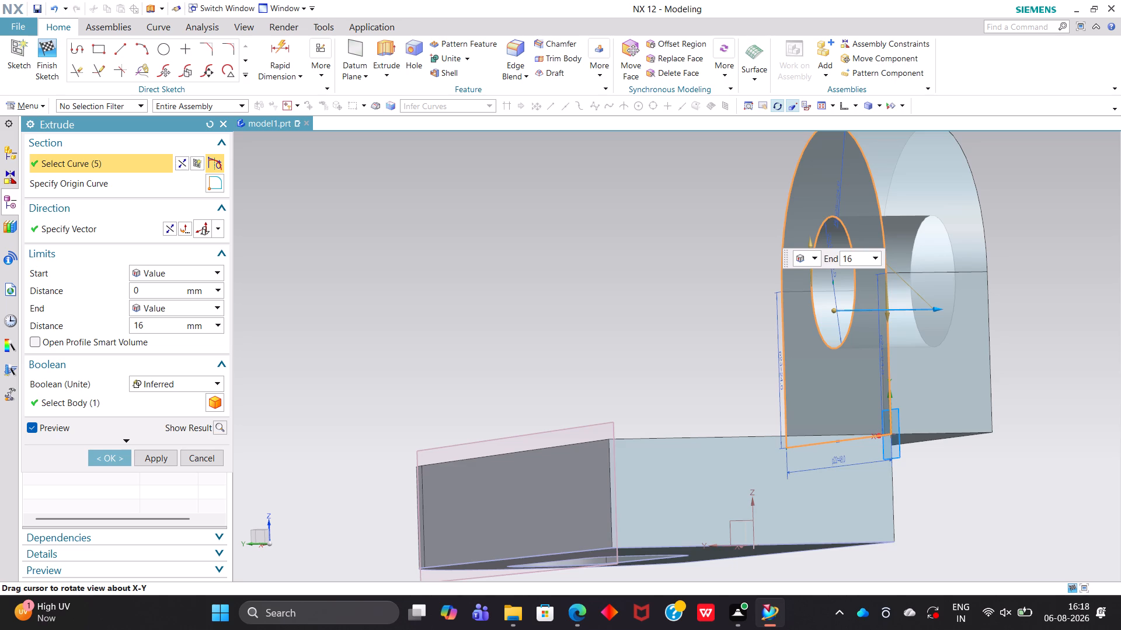
{"action": "left_click", "coordinate": [164, 323]}
{"action": "key", "text": "BackSpace"}
{"action": "key", "text": "BackSpace"}
{"action": "key", "text": "minus"}
{"action": "type", "text": "12"}
{"action": "key", "text": "Return"}
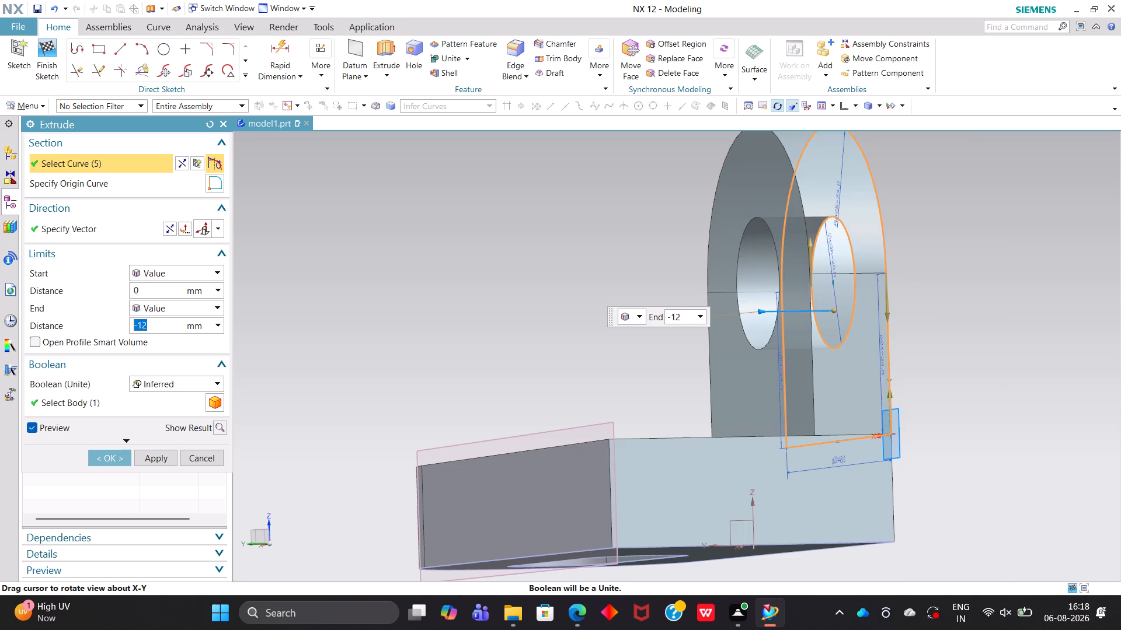
{"action": "key", "text": "Return"}
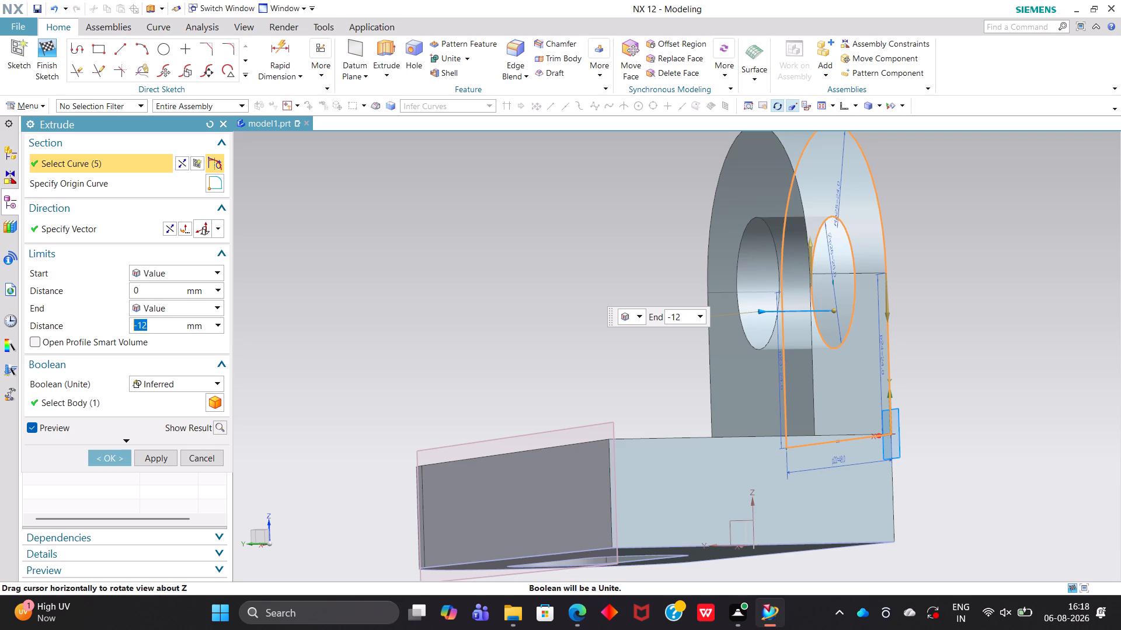
{"action": "left_click", "coordinate": [109, 461]}
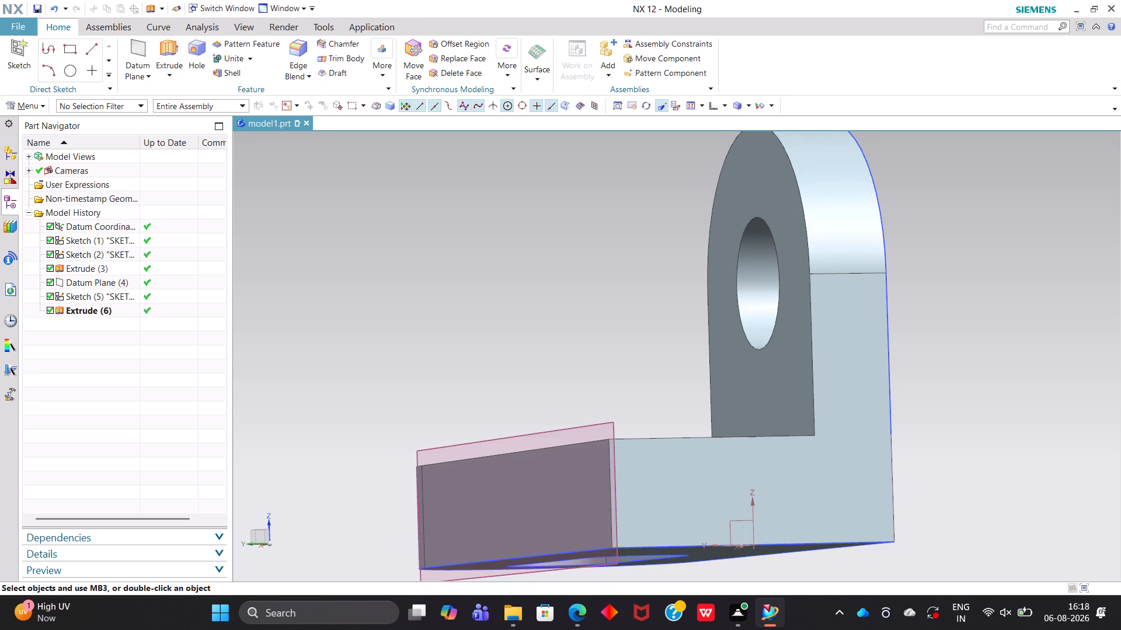
Orbit the bracket to examine the arched upright, its hole and how it joins the slotted base plate.
{"action": "left_click", "coordinate": [648, 106]}
{"action": "left_click", "coordinate": [635, 358]}
{"action": "double_click", "coordinate": [468, 373]}
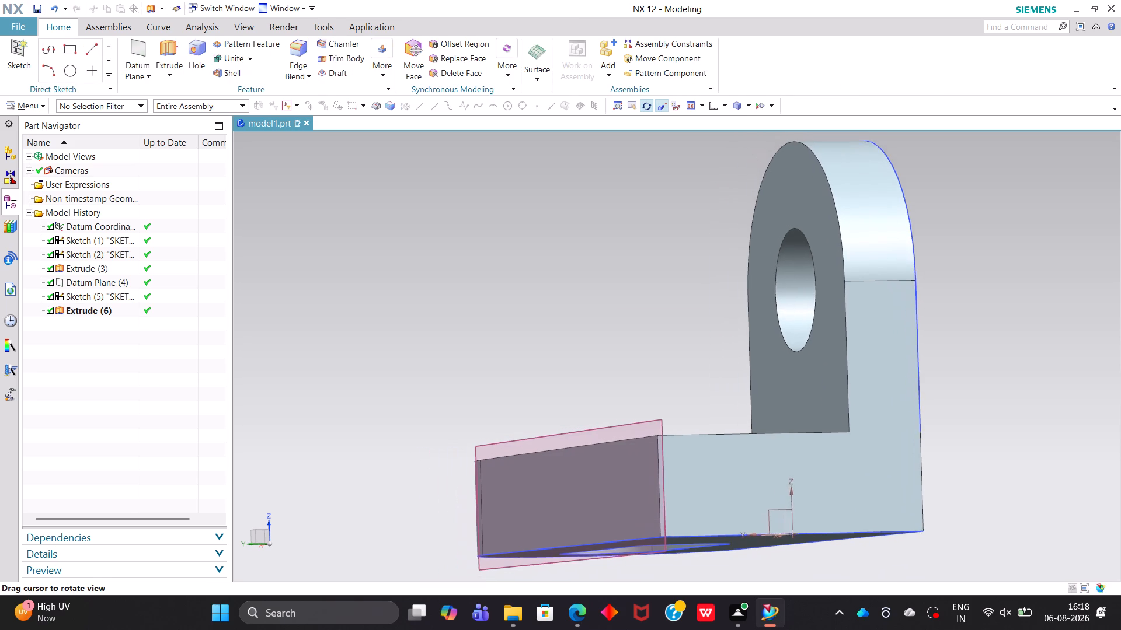
{"action": "left_click_drag", "start_coordinate": [674, 359], "coordinate": [544, 377]}
{"action": "left_click_drag", "start_coordinate": [544, 377], "coordinate": [610, 394]}
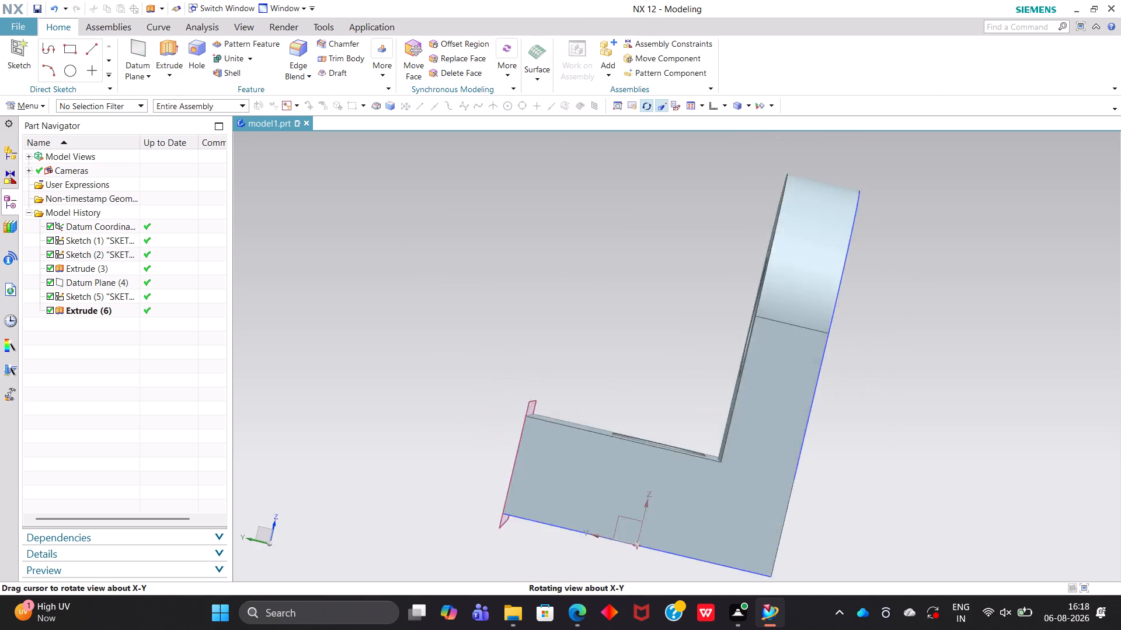
{"action": "left_click_drag", "start_coordinate": [610, 394], "coordinate": [535, 409]}
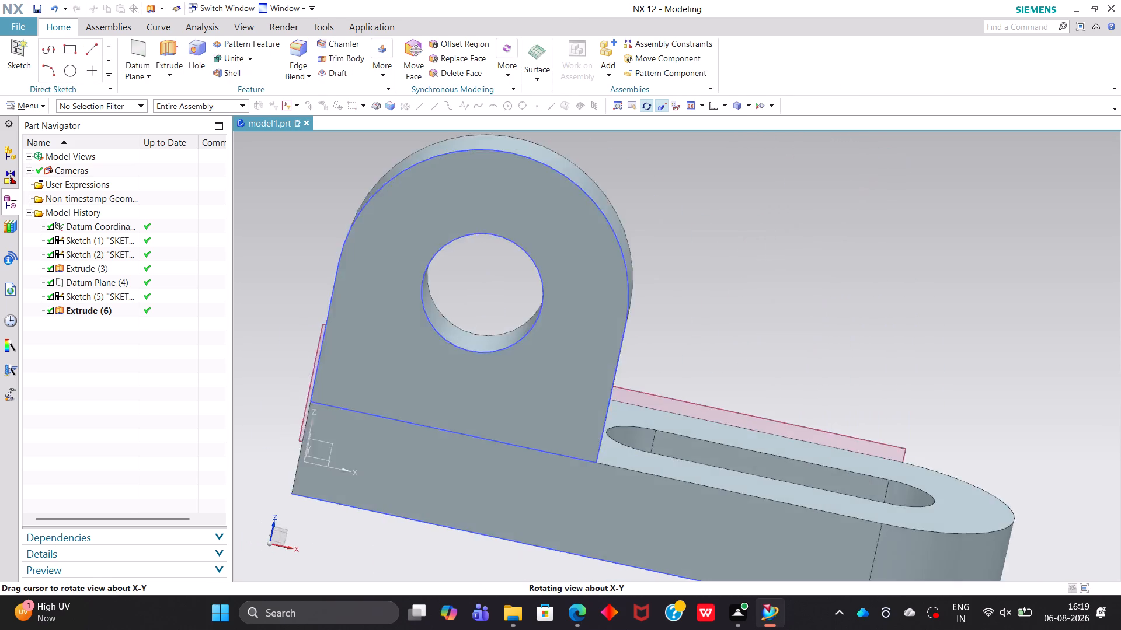
{"action": "left_click_drag", "start_coordinate": [535, 409], "coordinate": [611, 437]}
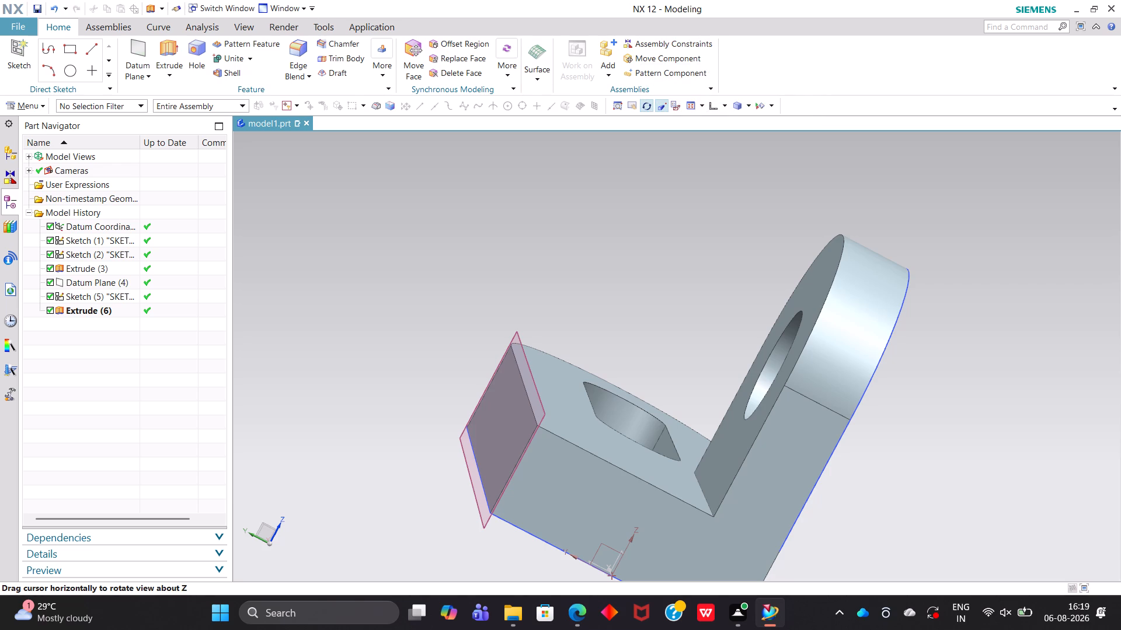
{"action": "left_click", "coordinate": [648, 106]}
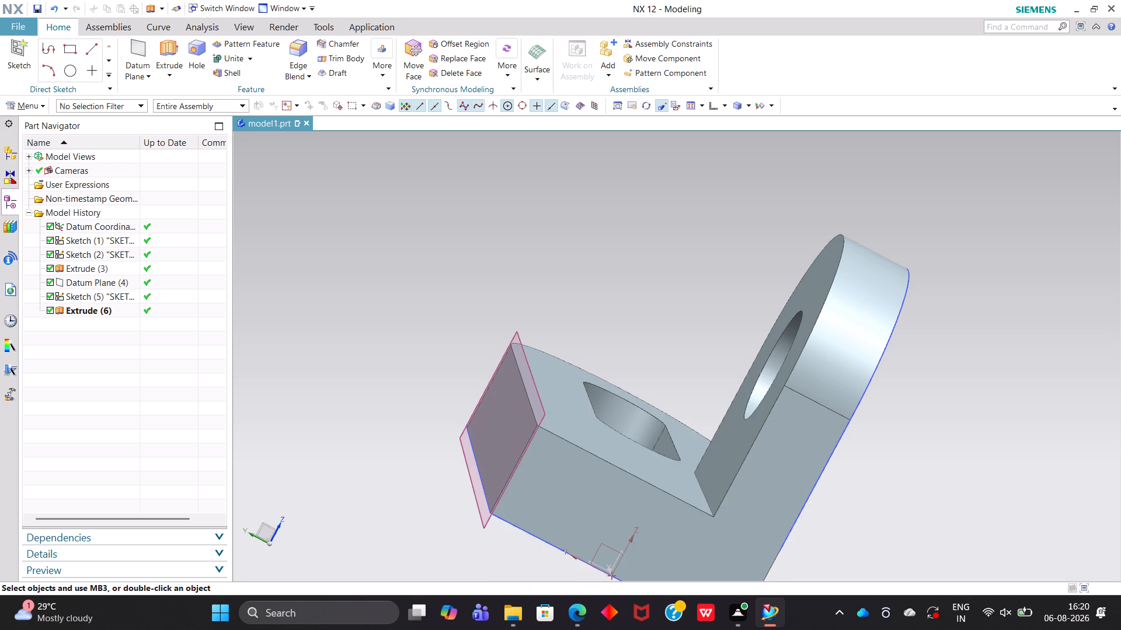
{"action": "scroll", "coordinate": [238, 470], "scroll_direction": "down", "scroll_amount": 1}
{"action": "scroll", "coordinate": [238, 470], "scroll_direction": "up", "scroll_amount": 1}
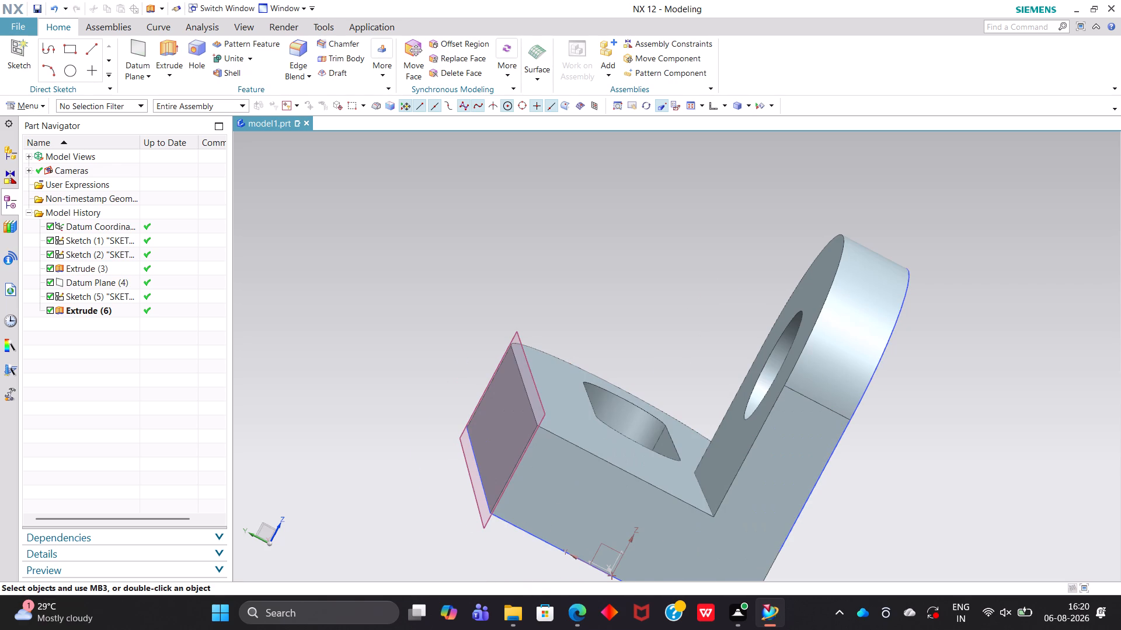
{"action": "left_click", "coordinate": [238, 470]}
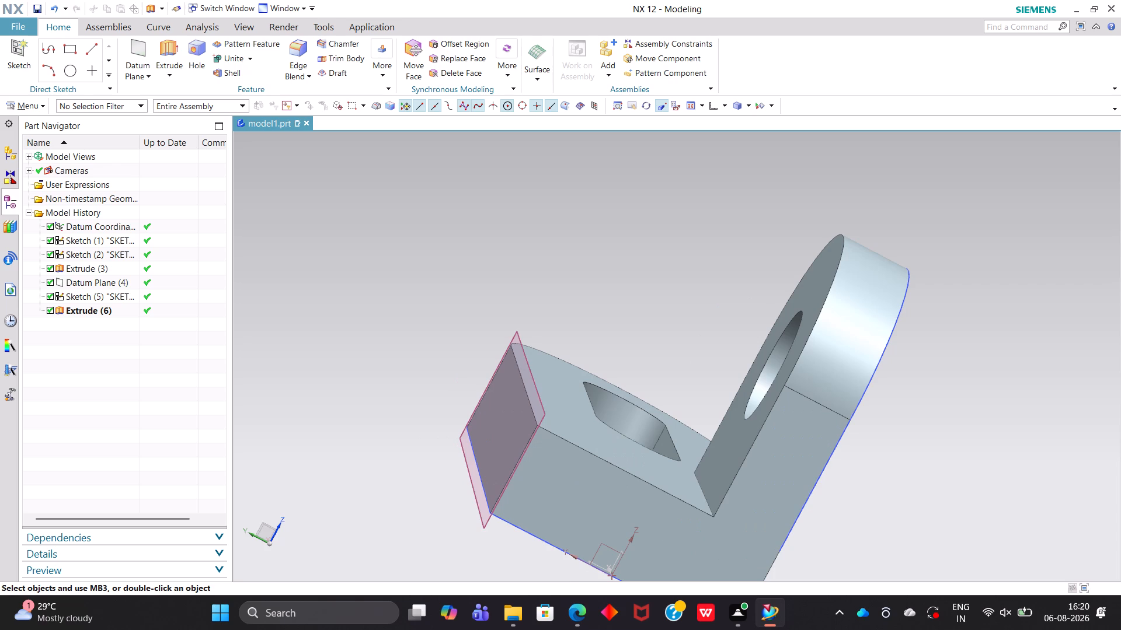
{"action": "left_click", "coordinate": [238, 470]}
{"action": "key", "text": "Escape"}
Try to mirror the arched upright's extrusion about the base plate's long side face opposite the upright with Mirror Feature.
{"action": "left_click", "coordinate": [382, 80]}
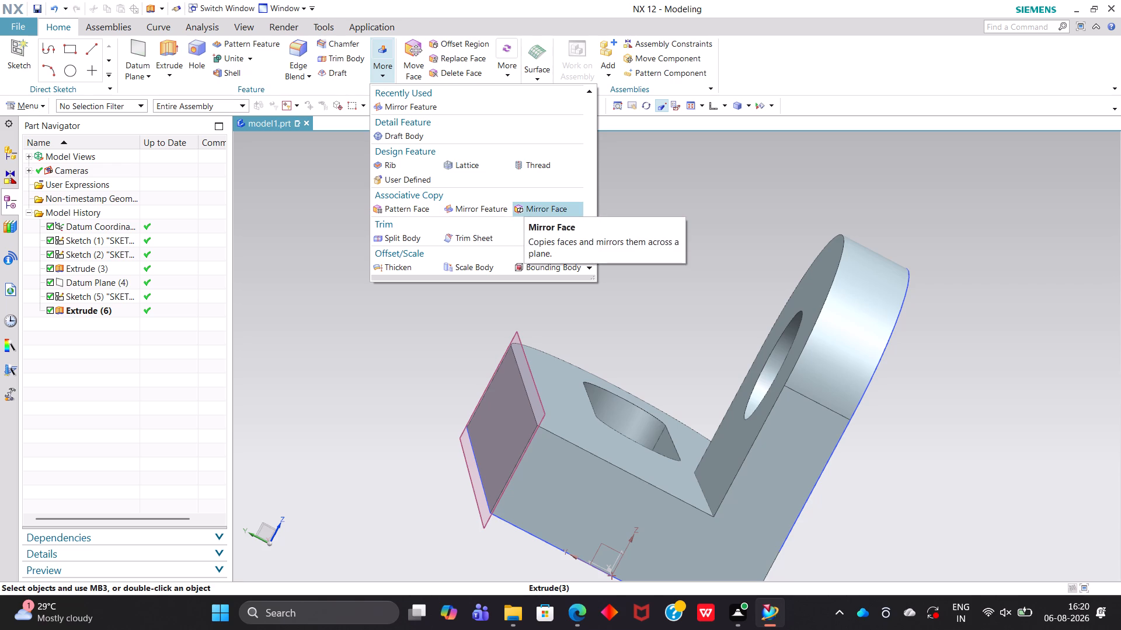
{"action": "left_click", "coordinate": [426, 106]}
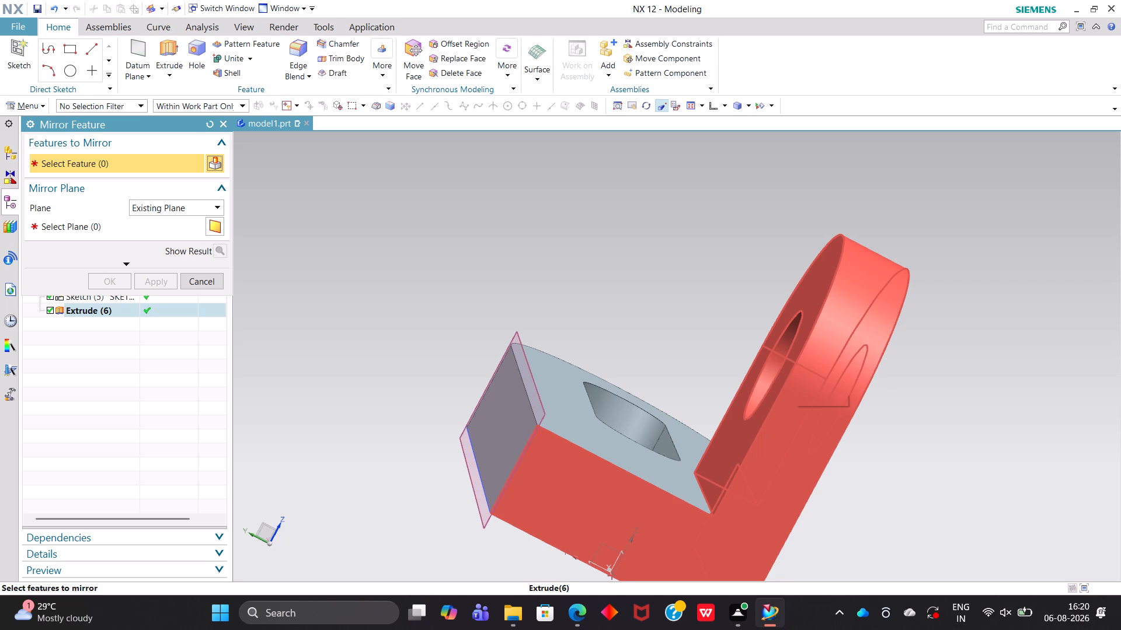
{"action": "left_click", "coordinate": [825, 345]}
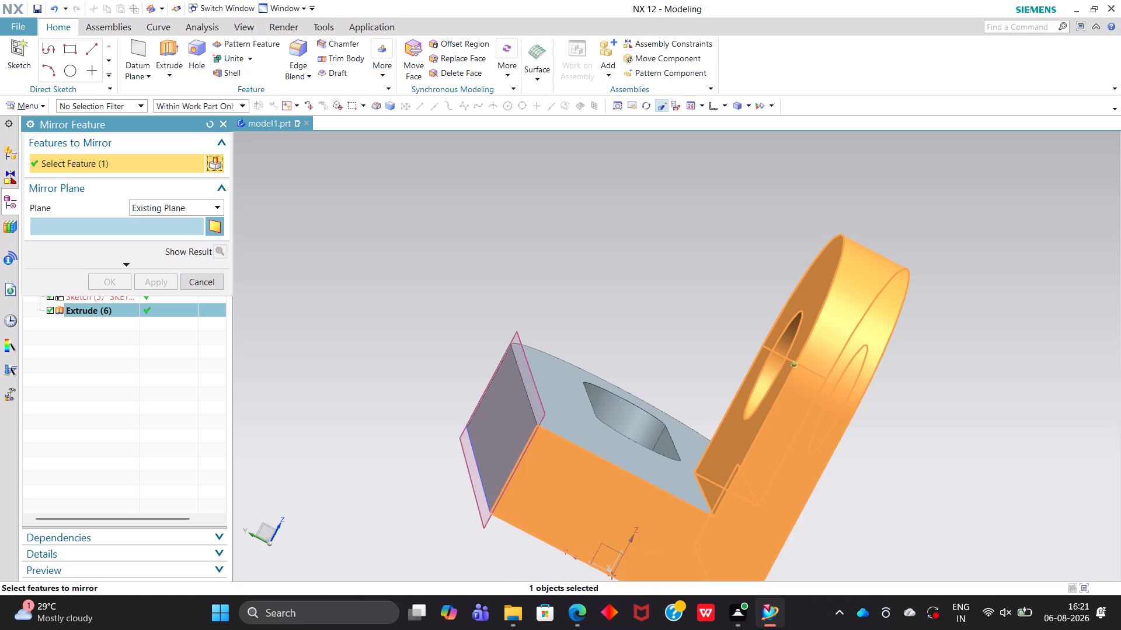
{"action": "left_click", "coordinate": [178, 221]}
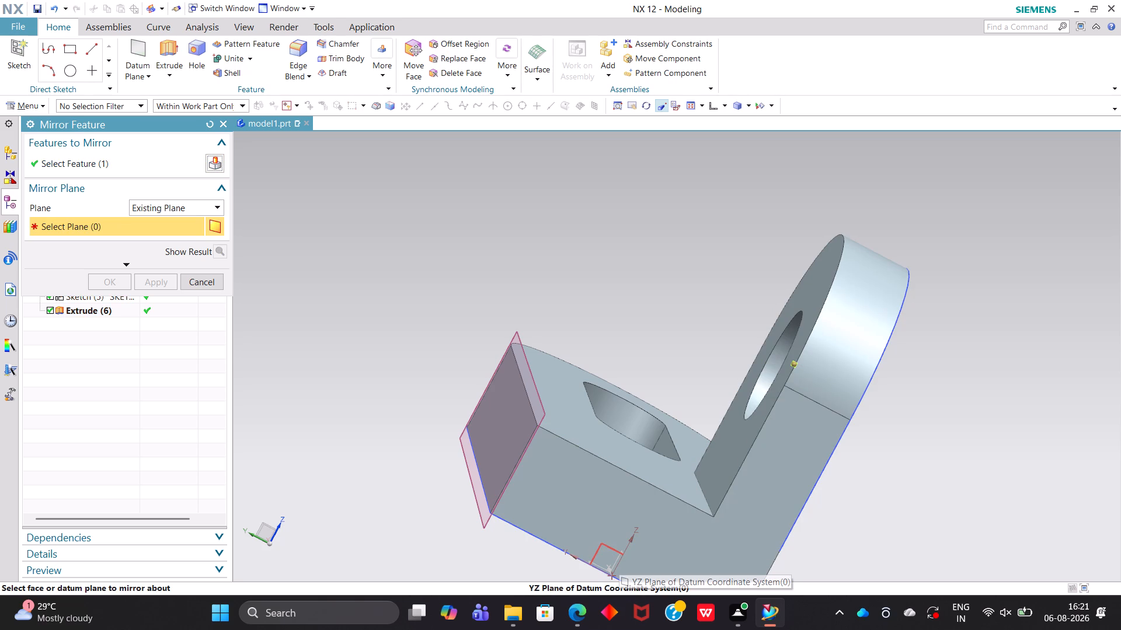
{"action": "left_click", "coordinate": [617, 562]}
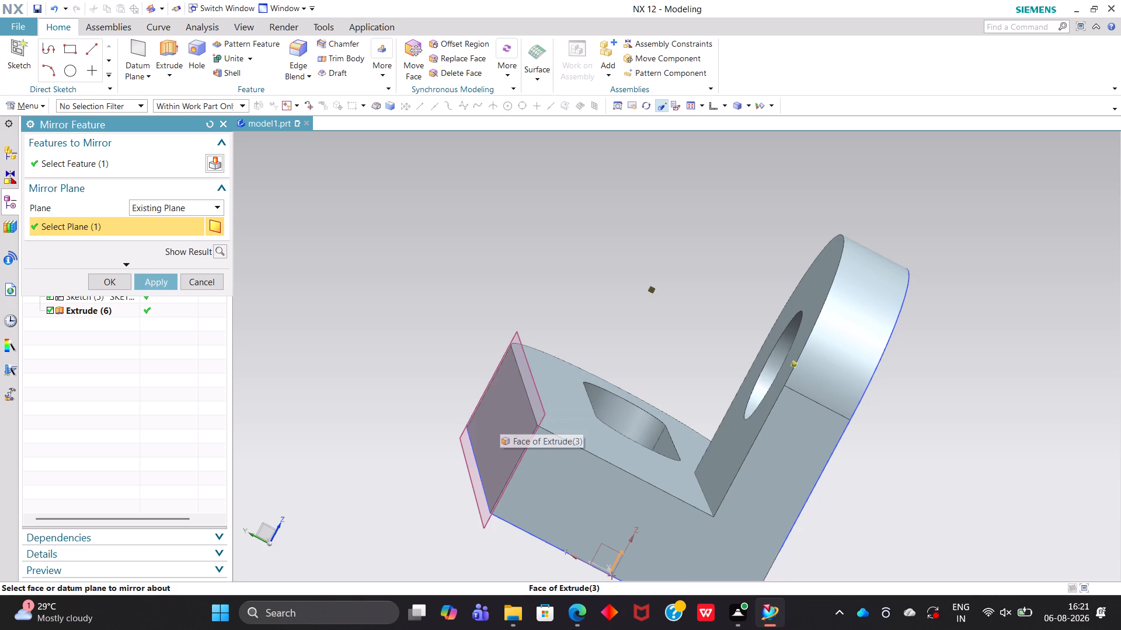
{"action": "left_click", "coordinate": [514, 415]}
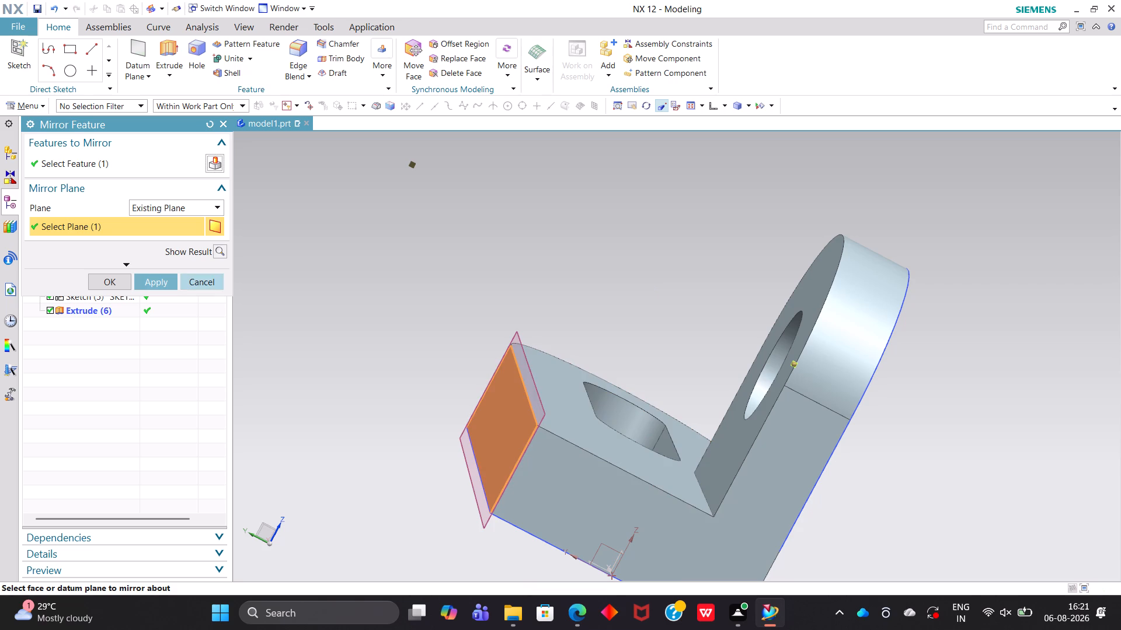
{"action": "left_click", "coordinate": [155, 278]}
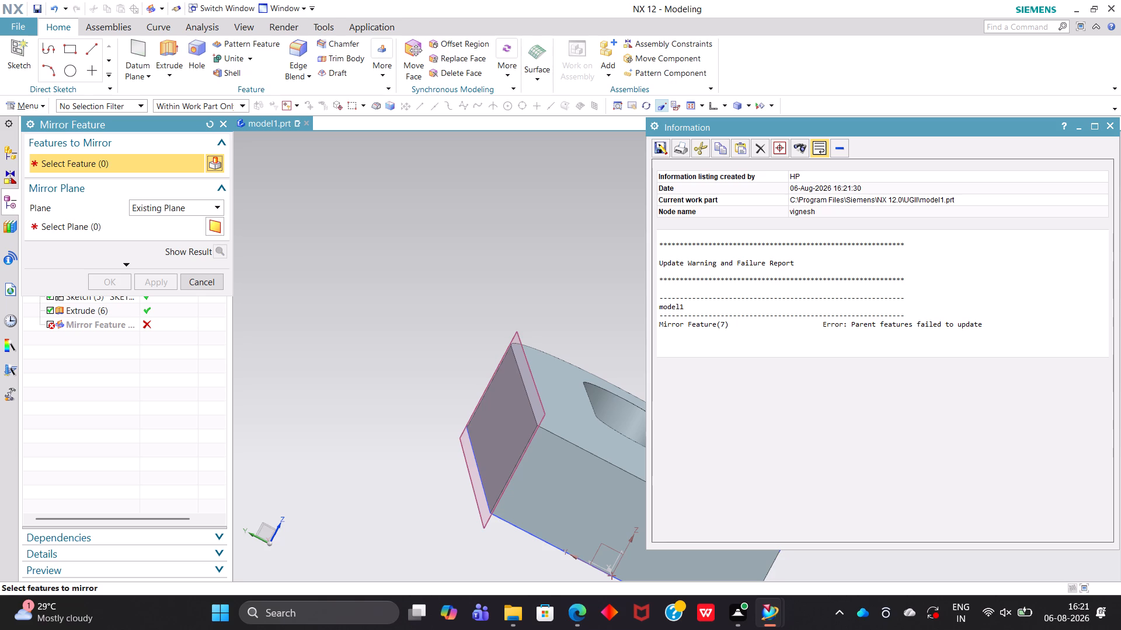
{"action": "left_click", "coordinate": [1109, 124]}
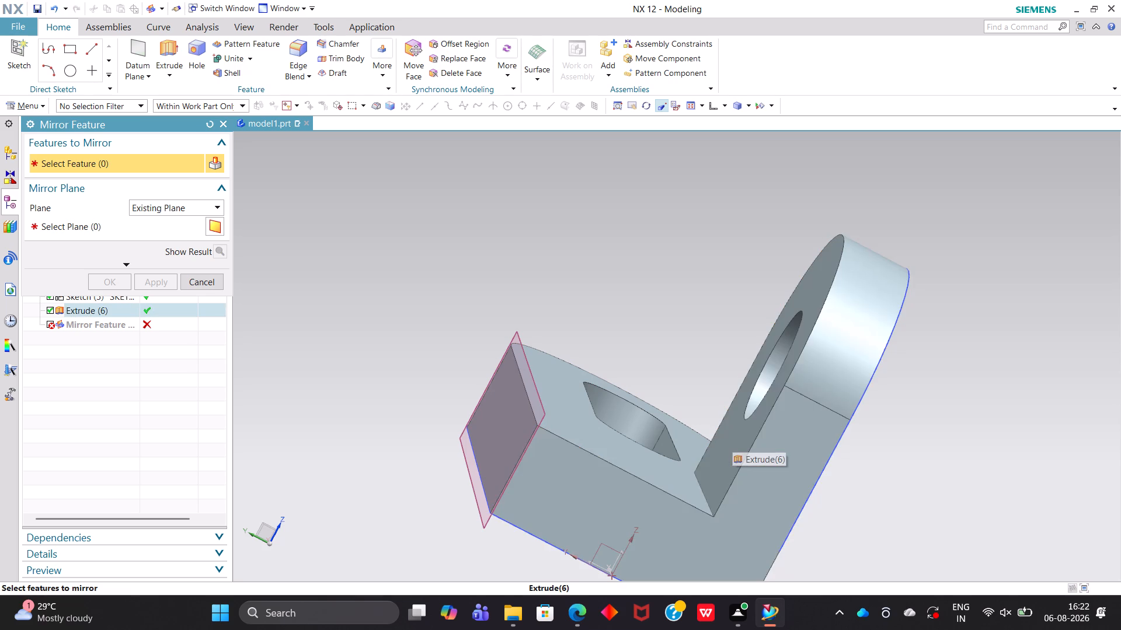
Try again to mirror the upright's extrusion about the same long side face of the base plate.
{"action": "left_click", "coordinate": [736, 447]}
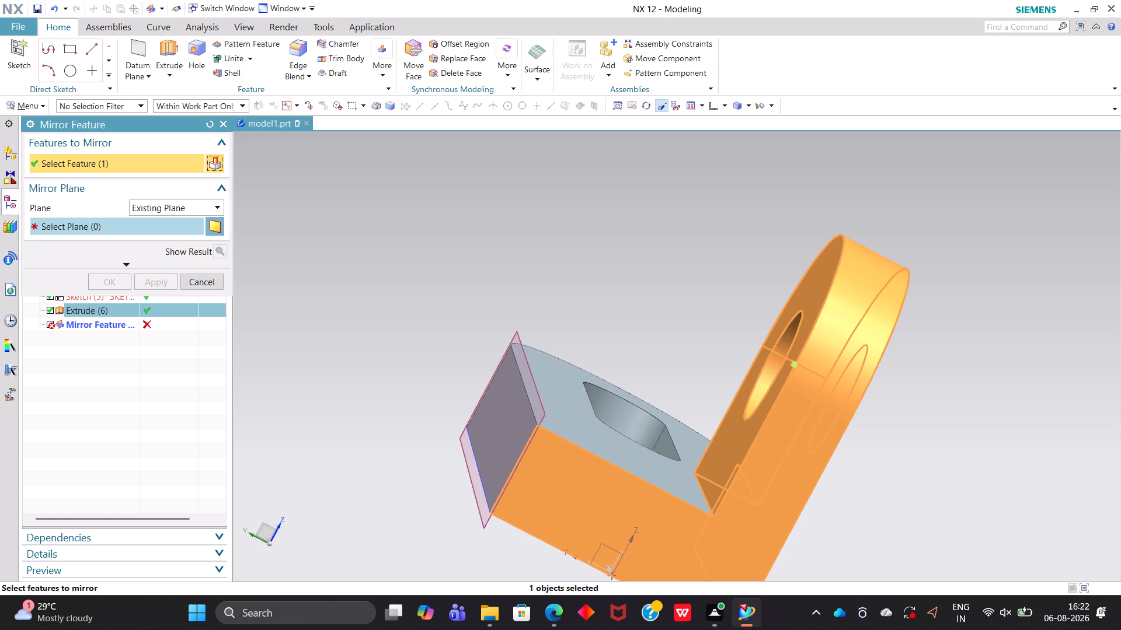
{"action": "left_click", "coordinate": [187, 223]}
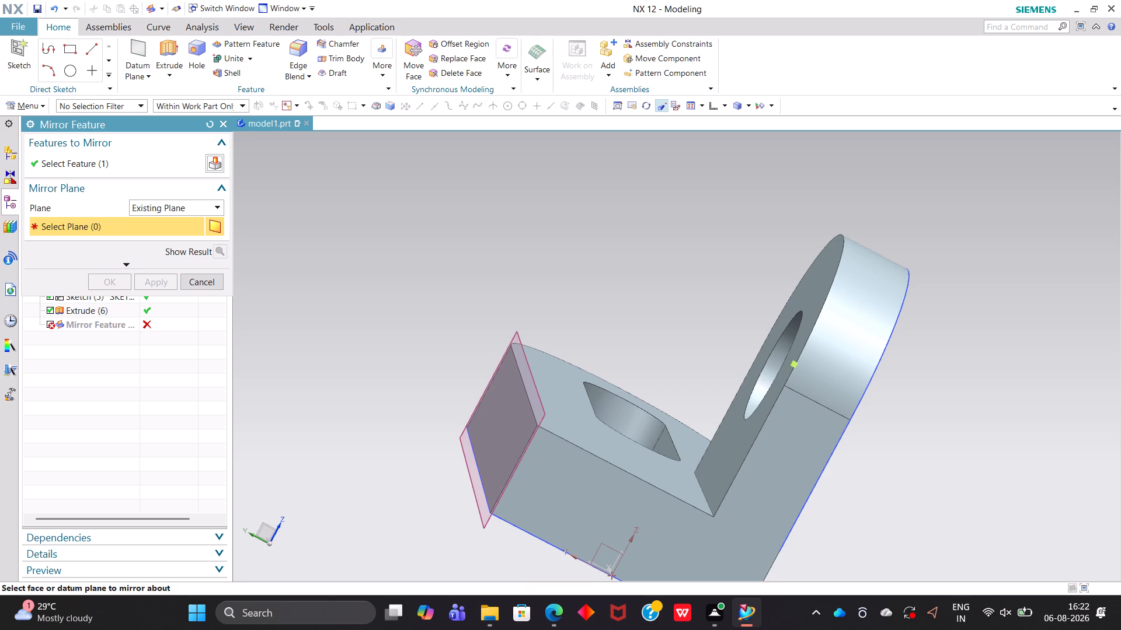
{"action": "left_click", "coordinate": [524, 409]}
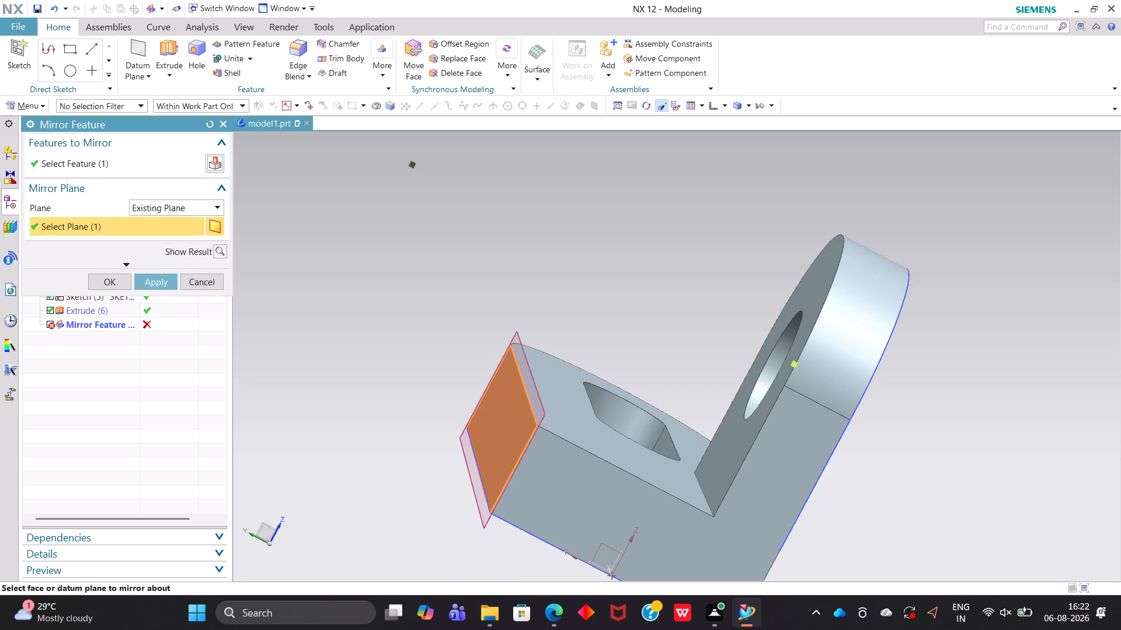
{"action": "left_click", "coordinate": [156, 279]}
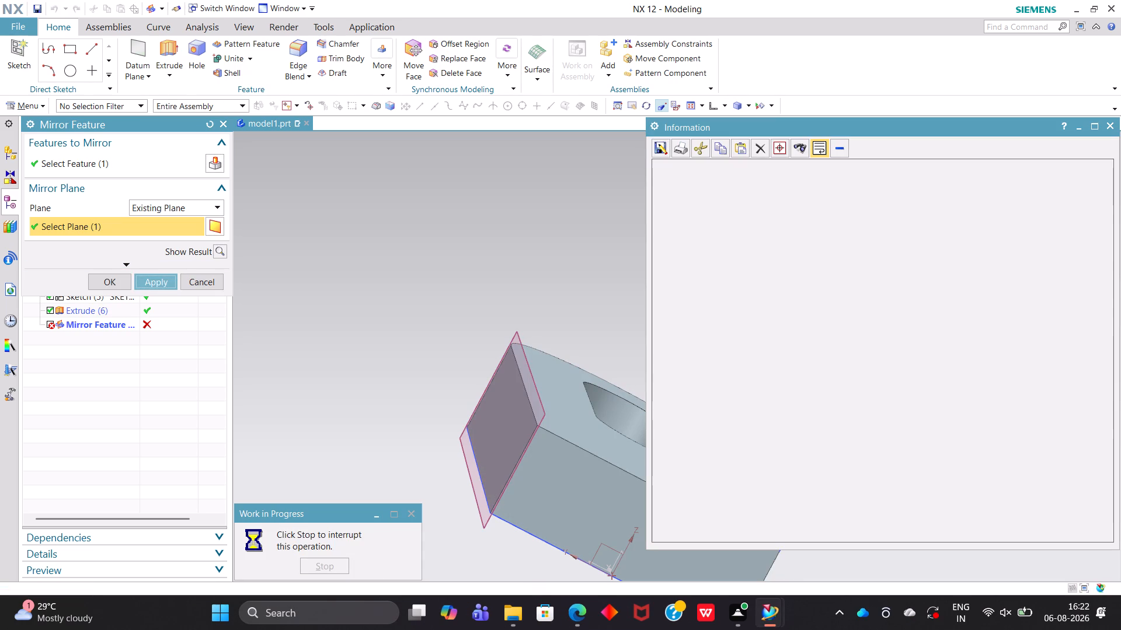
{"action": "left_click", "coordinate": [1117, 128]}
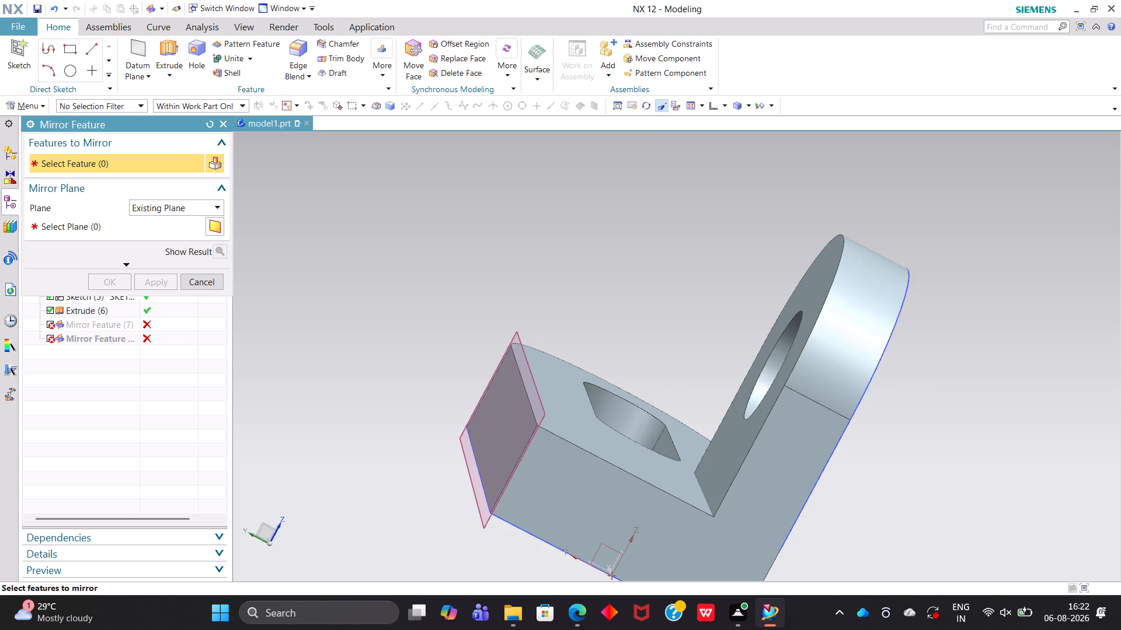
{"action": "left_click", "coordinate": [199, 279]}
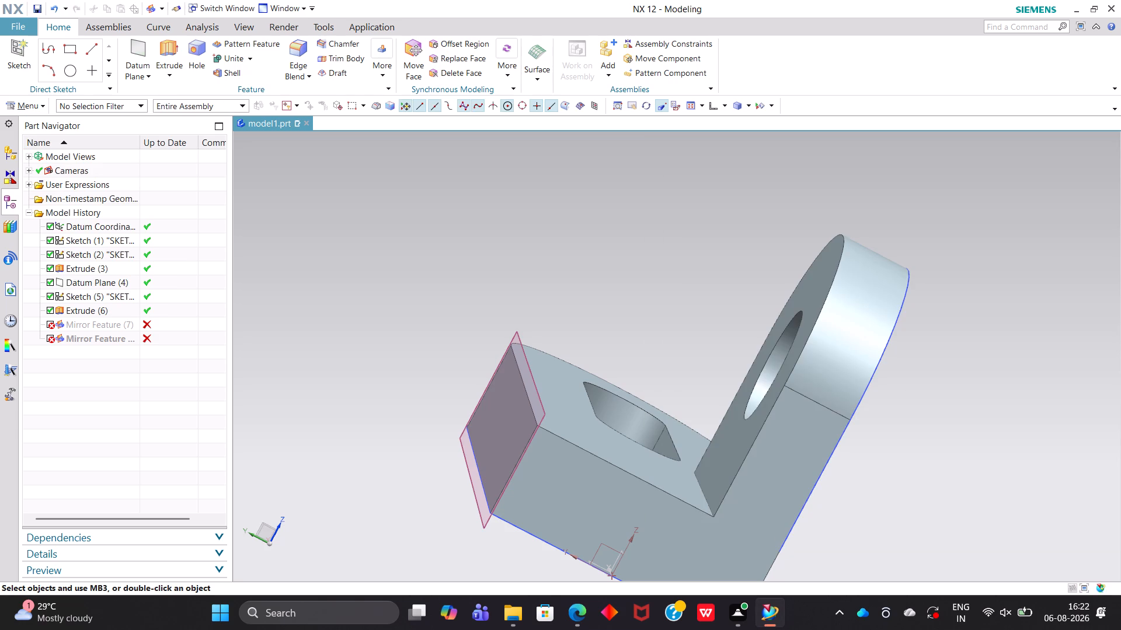
Delete both out-of-date Mirror Feature entries from the model history.
{"action": "right_click", "coordinate": [124, 334]}
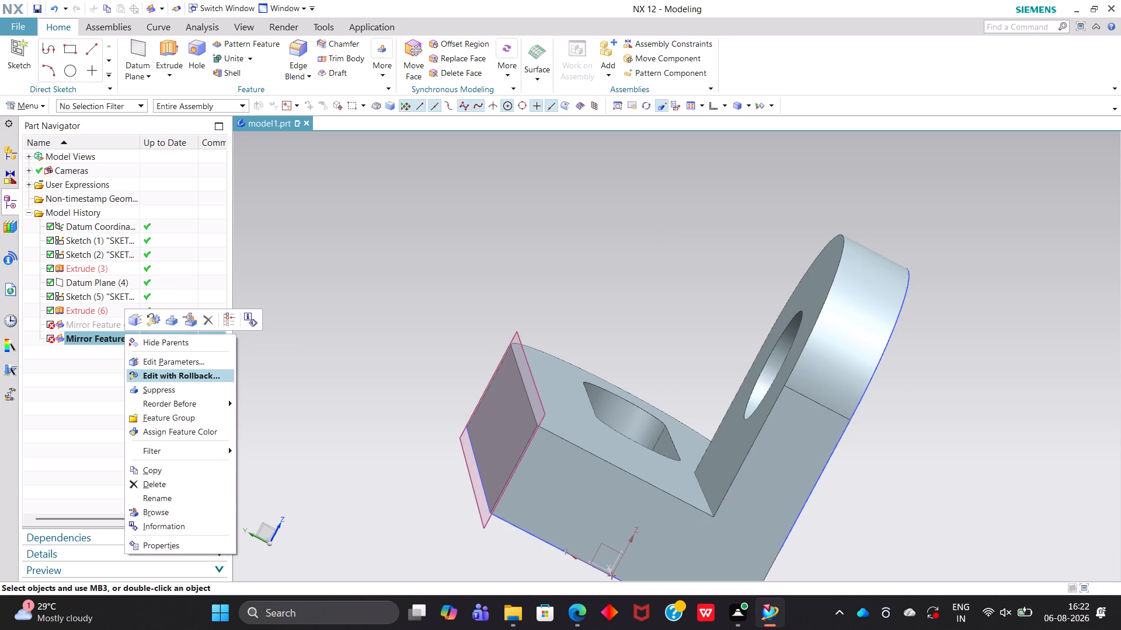
{"action": "left_click", "coordinate": [157, 485]}
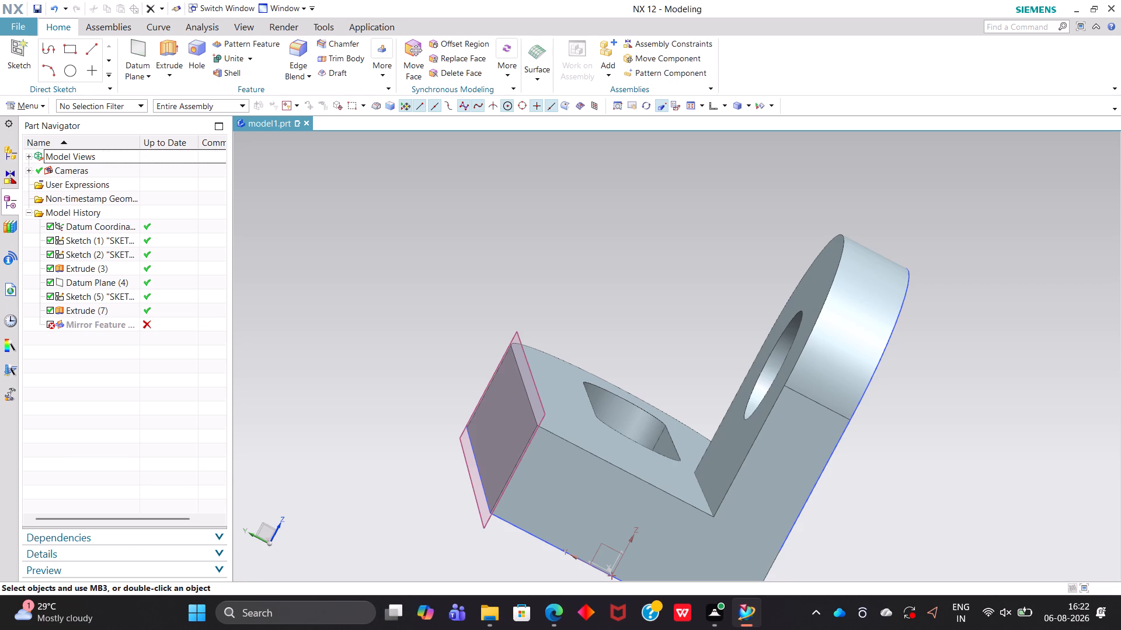
{"action": "left_click", "coordinate": [103, 325]}
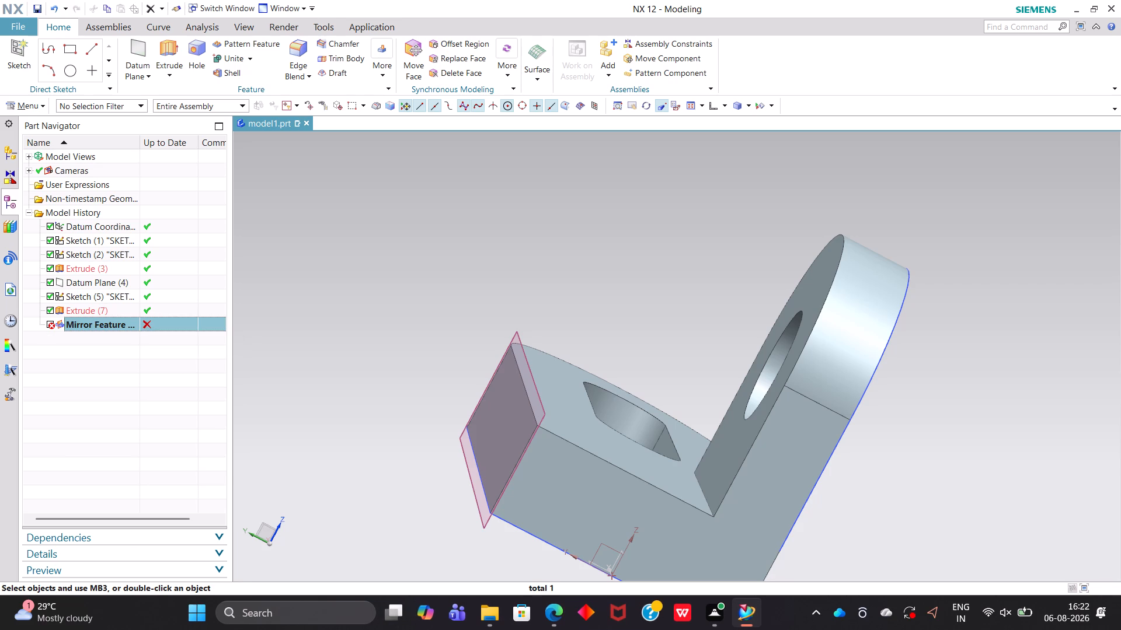
{"action": "right_click", "coordinate": [103, 325]}
{"action": "left_click", "coordinate": [158, 473]}
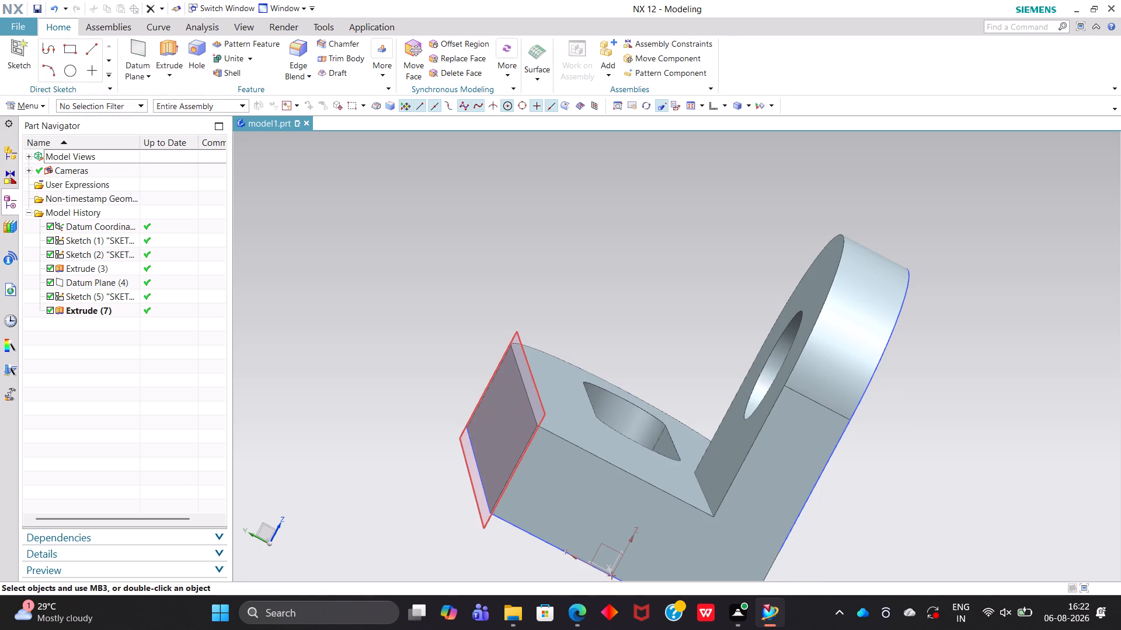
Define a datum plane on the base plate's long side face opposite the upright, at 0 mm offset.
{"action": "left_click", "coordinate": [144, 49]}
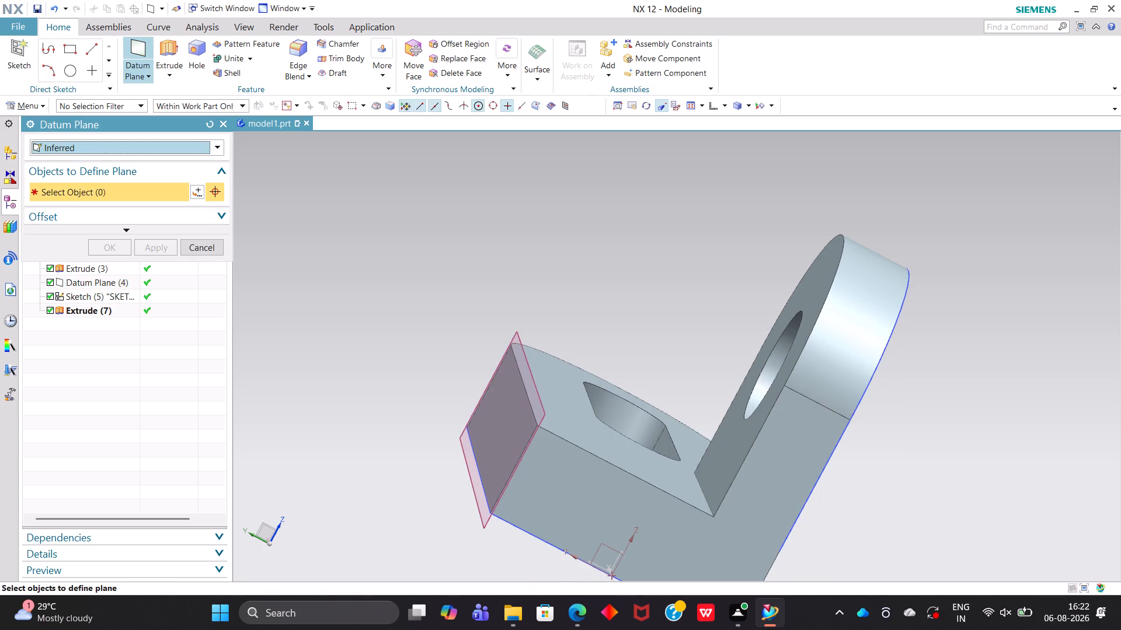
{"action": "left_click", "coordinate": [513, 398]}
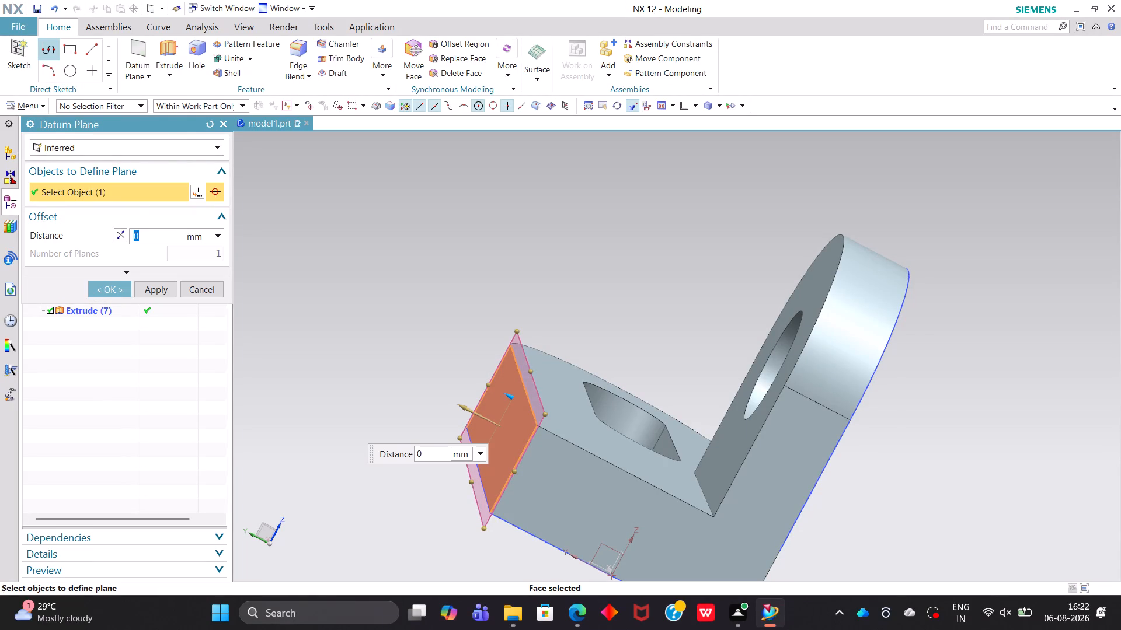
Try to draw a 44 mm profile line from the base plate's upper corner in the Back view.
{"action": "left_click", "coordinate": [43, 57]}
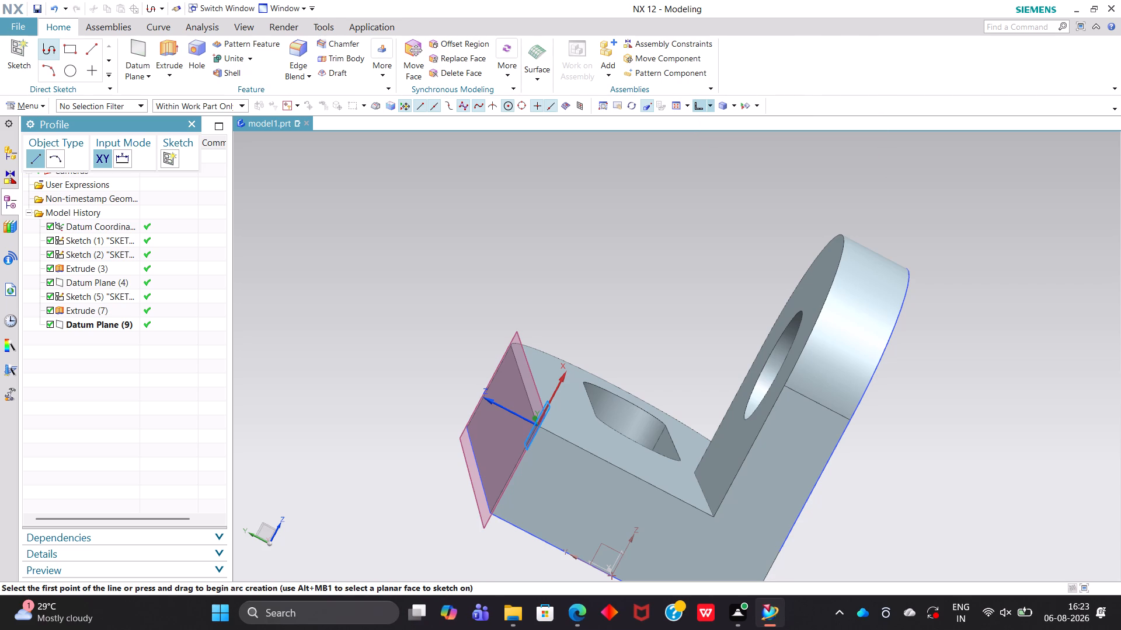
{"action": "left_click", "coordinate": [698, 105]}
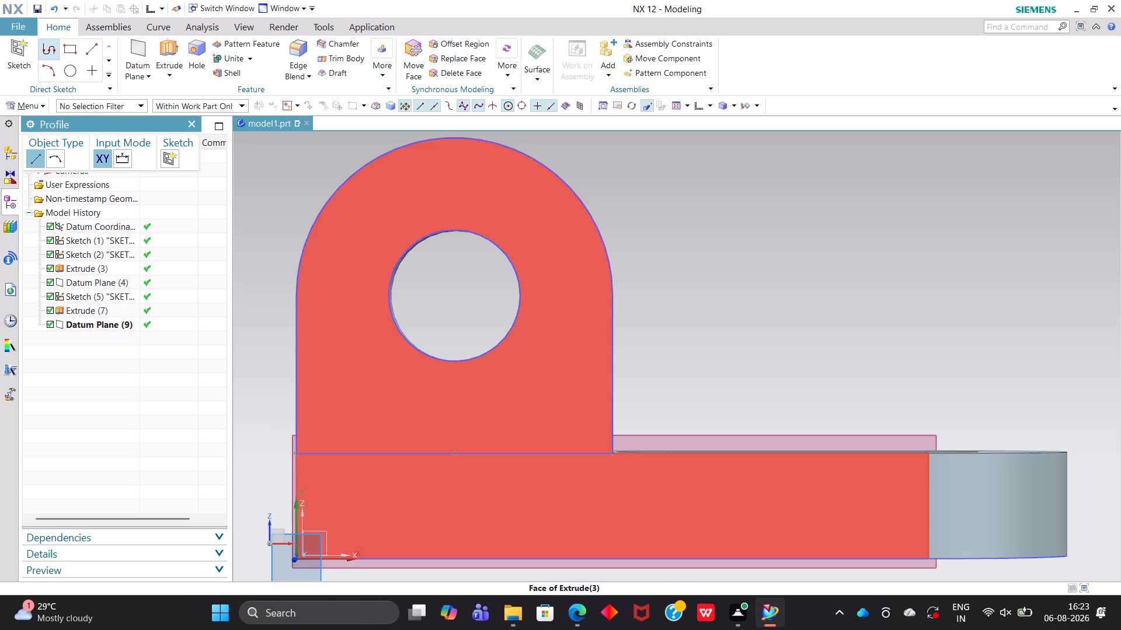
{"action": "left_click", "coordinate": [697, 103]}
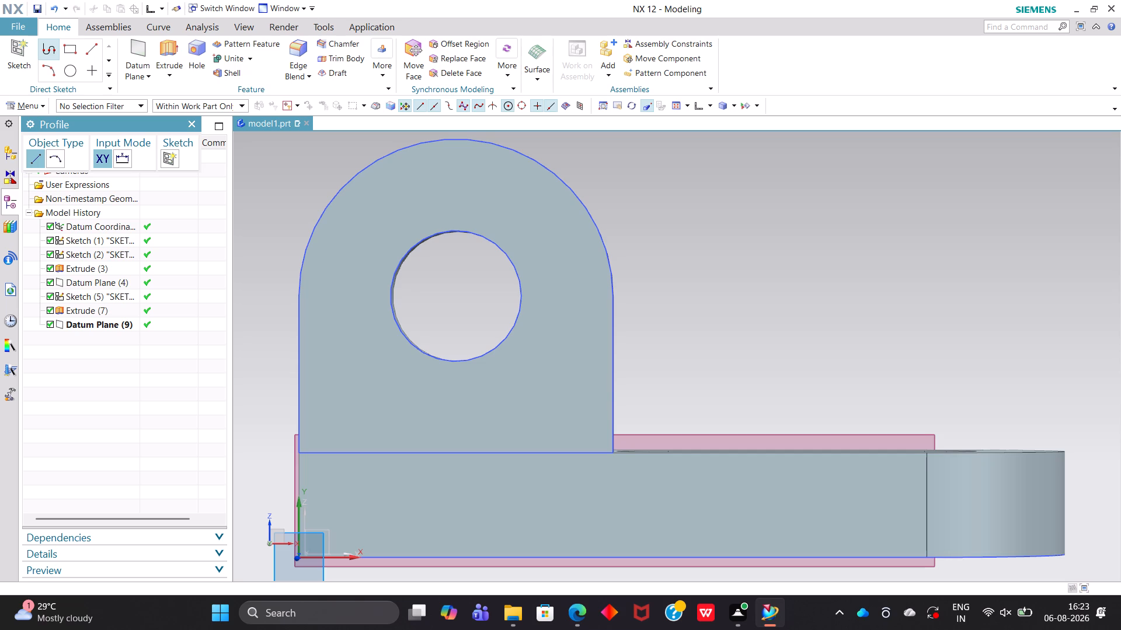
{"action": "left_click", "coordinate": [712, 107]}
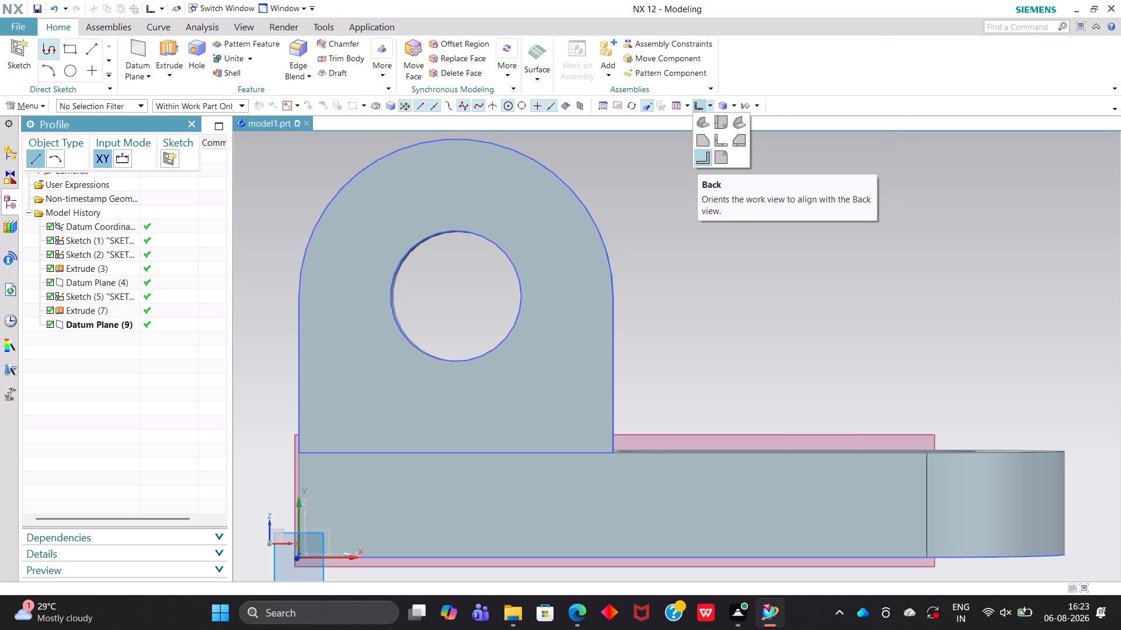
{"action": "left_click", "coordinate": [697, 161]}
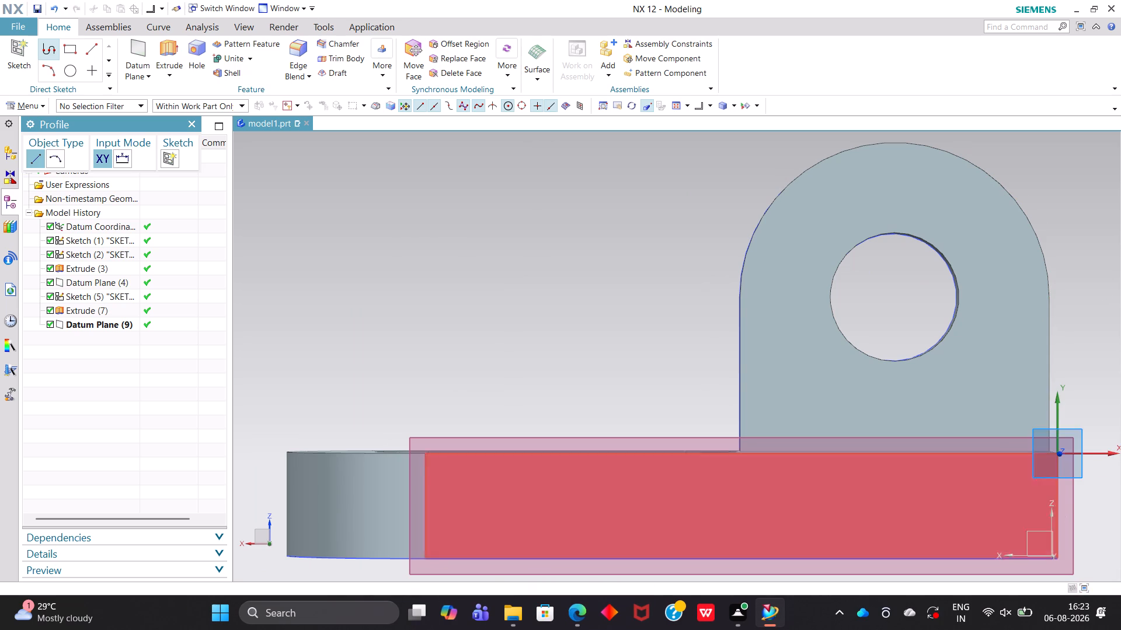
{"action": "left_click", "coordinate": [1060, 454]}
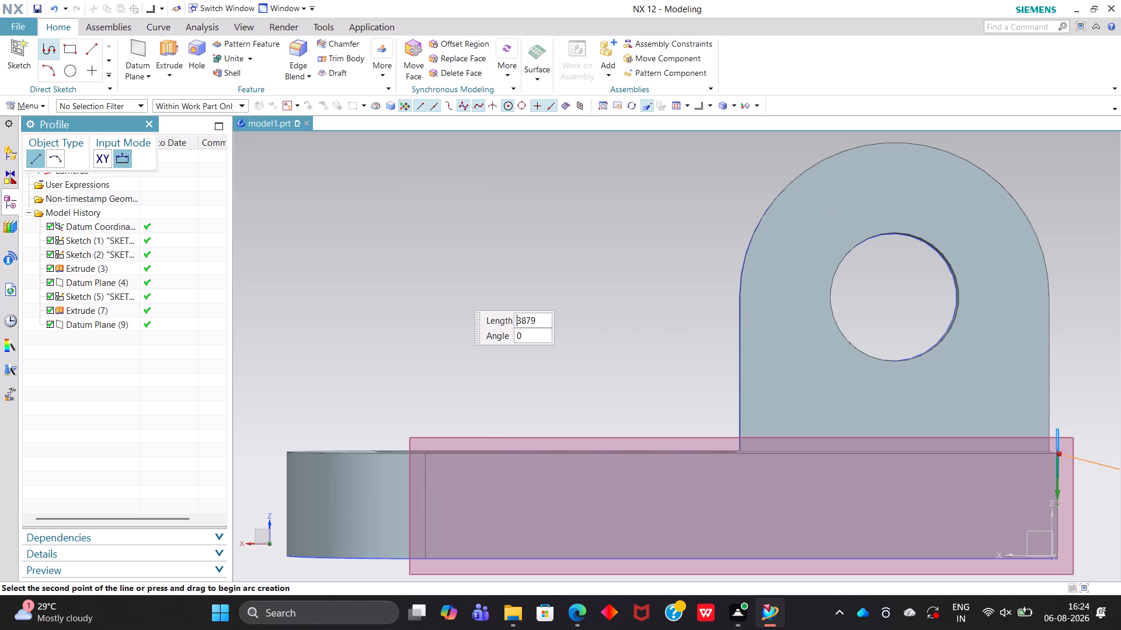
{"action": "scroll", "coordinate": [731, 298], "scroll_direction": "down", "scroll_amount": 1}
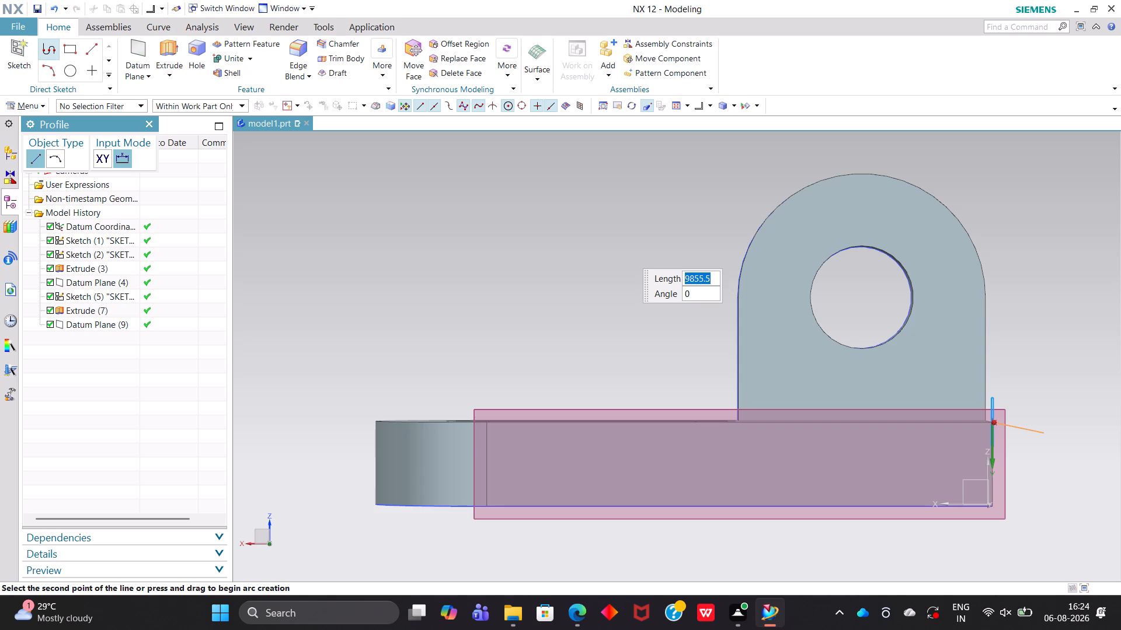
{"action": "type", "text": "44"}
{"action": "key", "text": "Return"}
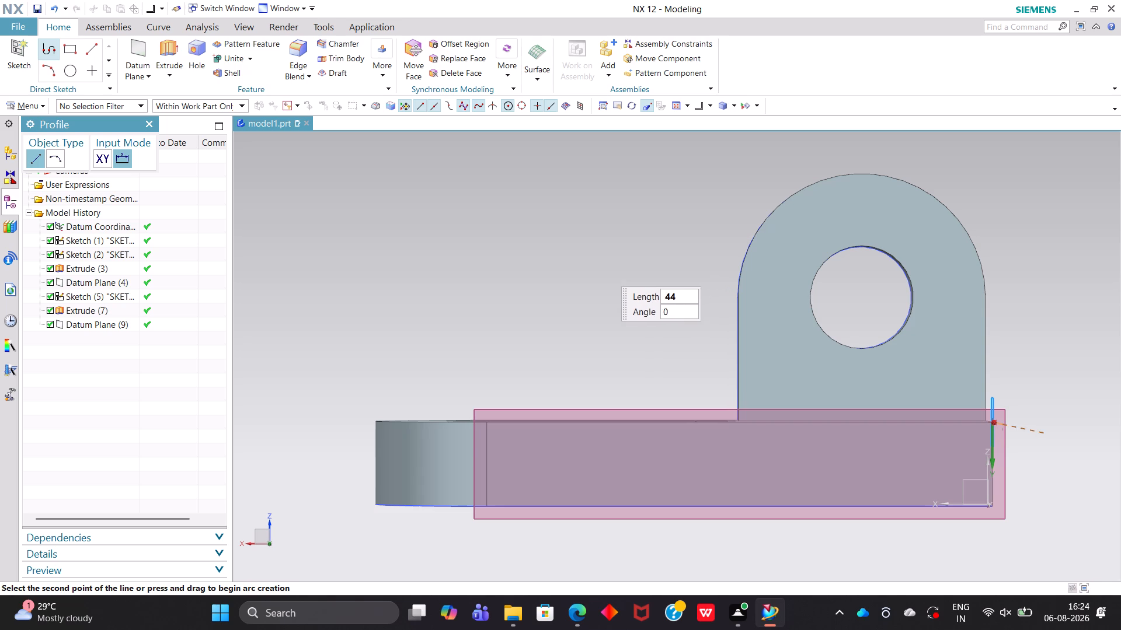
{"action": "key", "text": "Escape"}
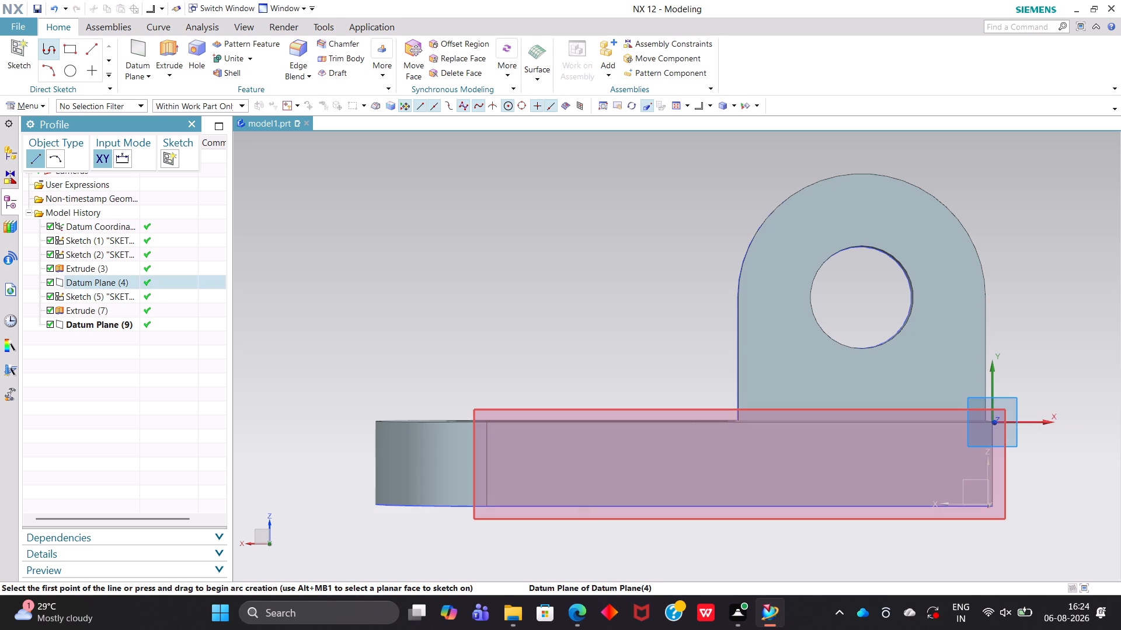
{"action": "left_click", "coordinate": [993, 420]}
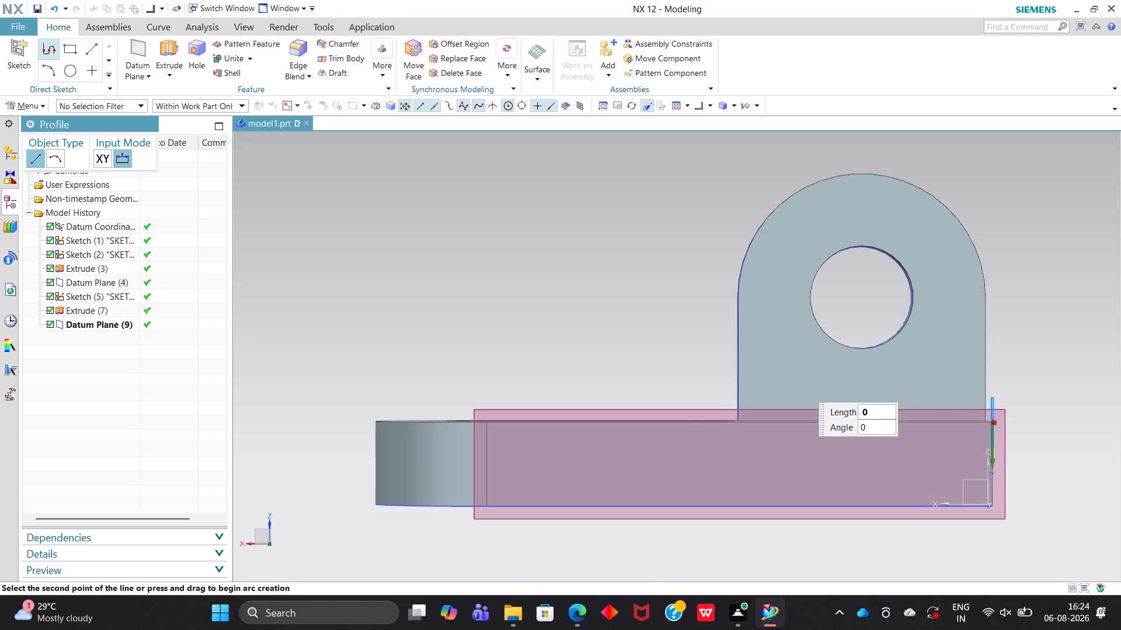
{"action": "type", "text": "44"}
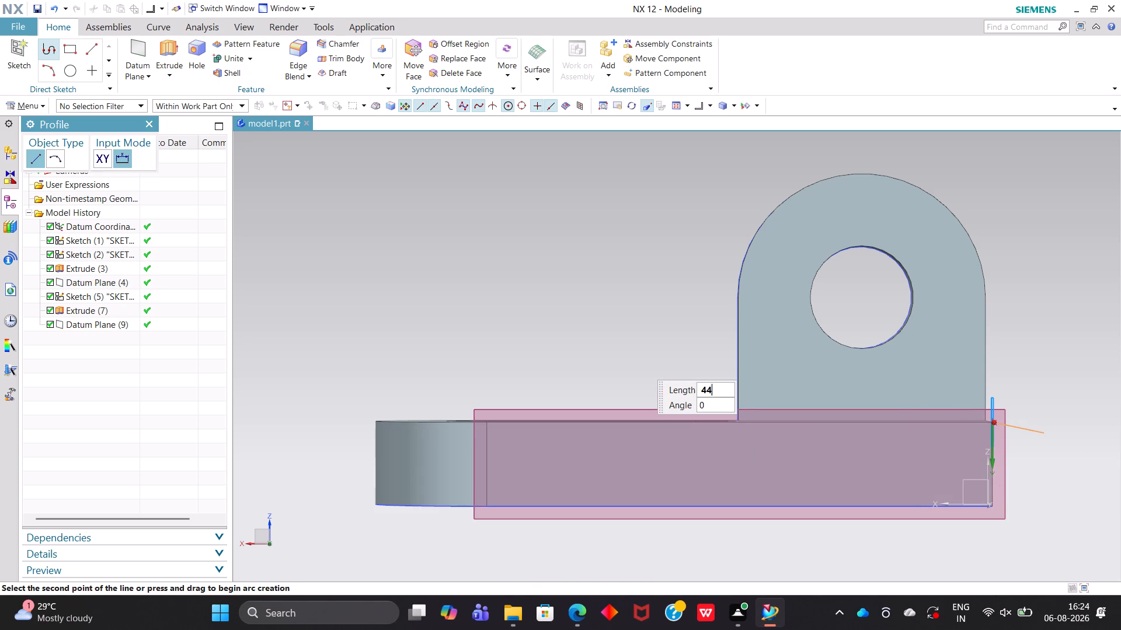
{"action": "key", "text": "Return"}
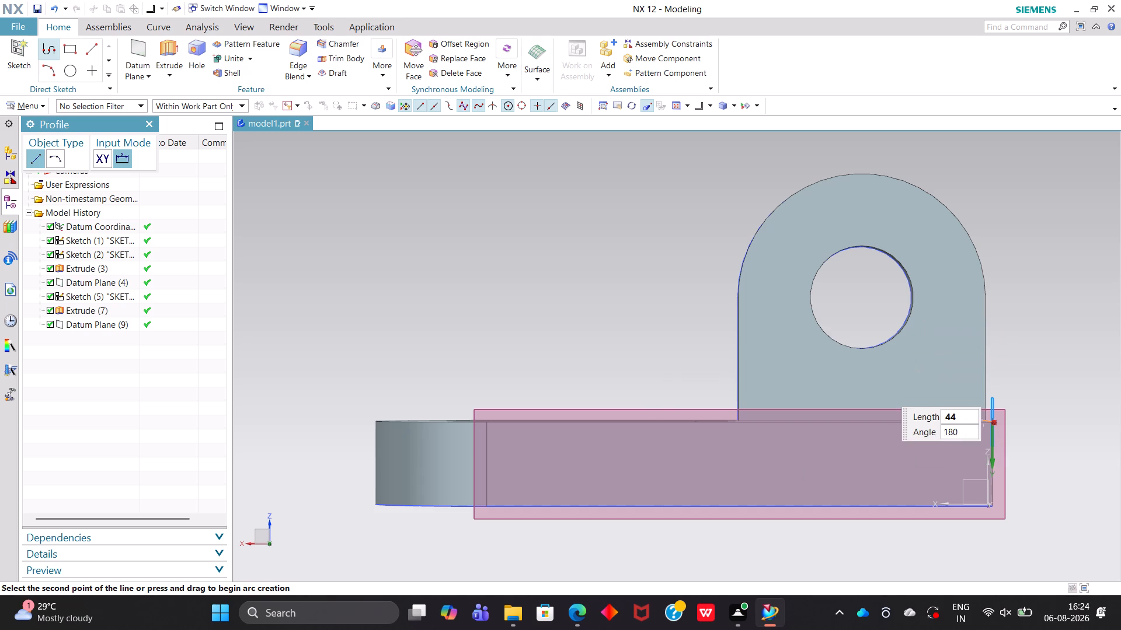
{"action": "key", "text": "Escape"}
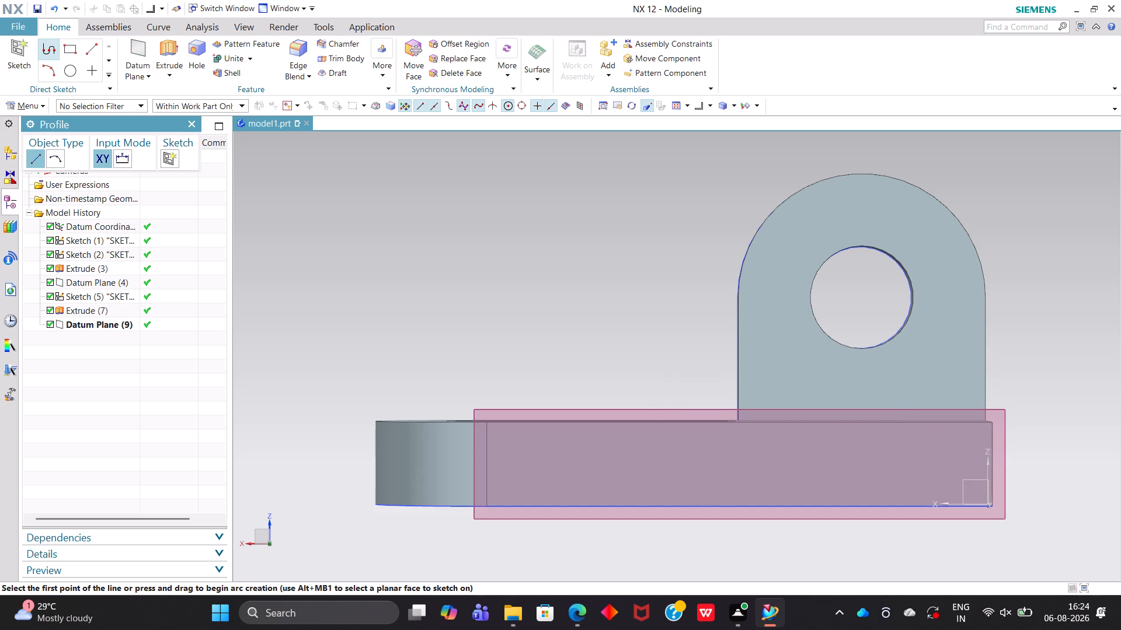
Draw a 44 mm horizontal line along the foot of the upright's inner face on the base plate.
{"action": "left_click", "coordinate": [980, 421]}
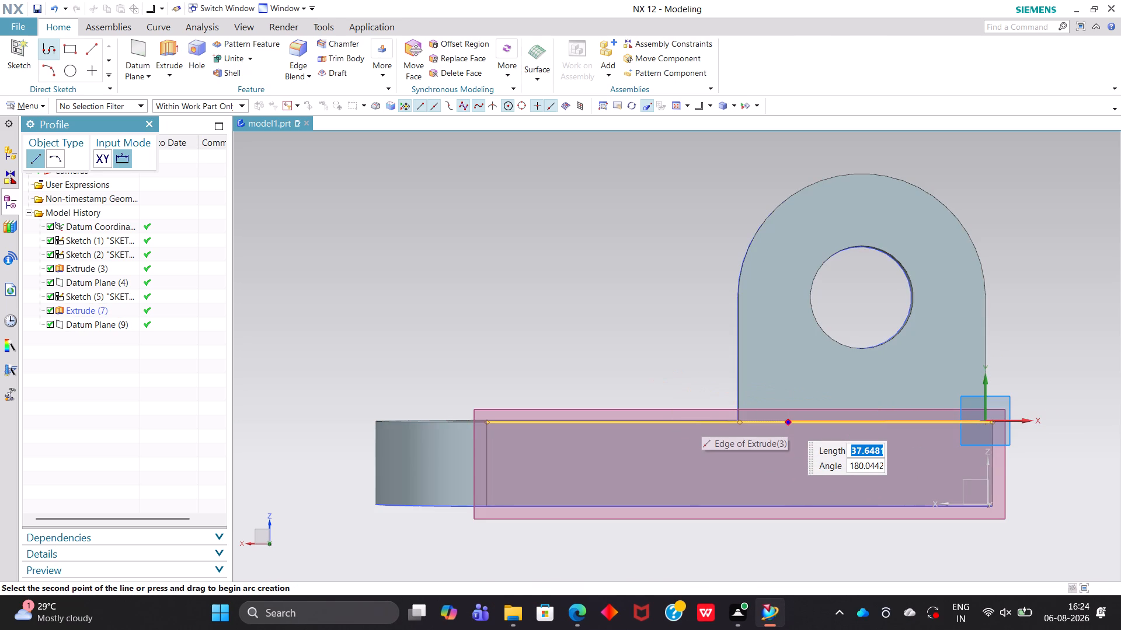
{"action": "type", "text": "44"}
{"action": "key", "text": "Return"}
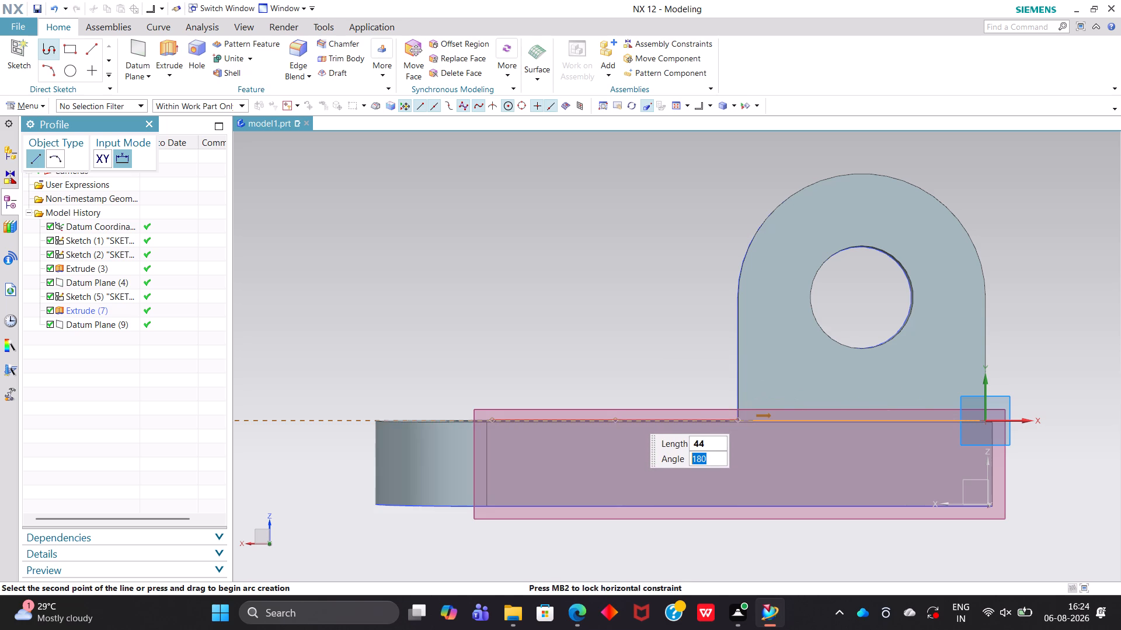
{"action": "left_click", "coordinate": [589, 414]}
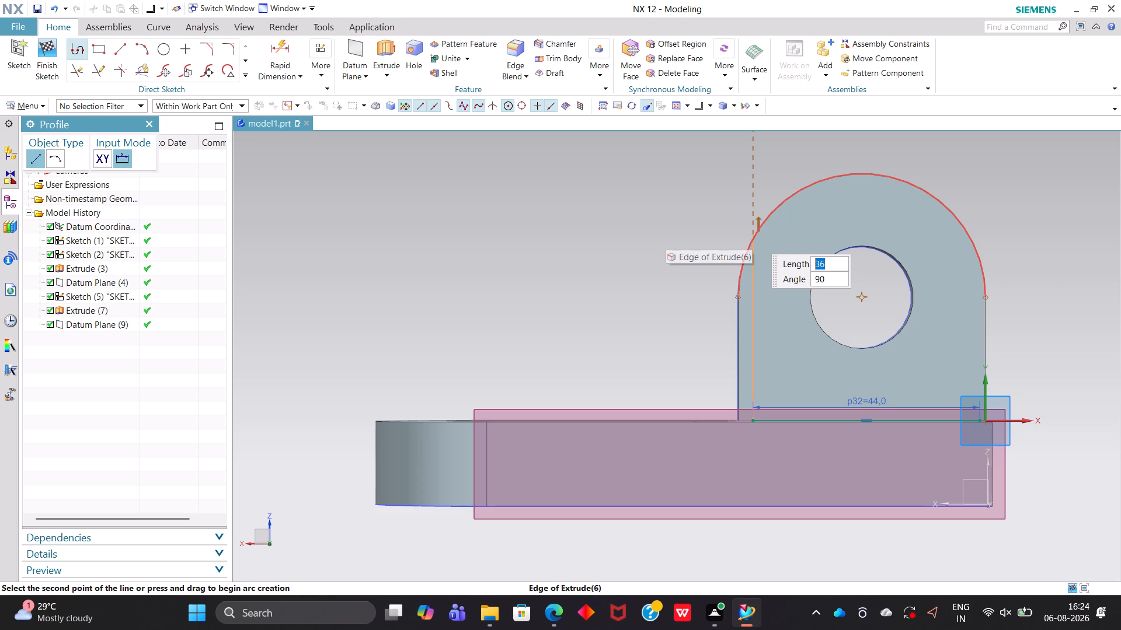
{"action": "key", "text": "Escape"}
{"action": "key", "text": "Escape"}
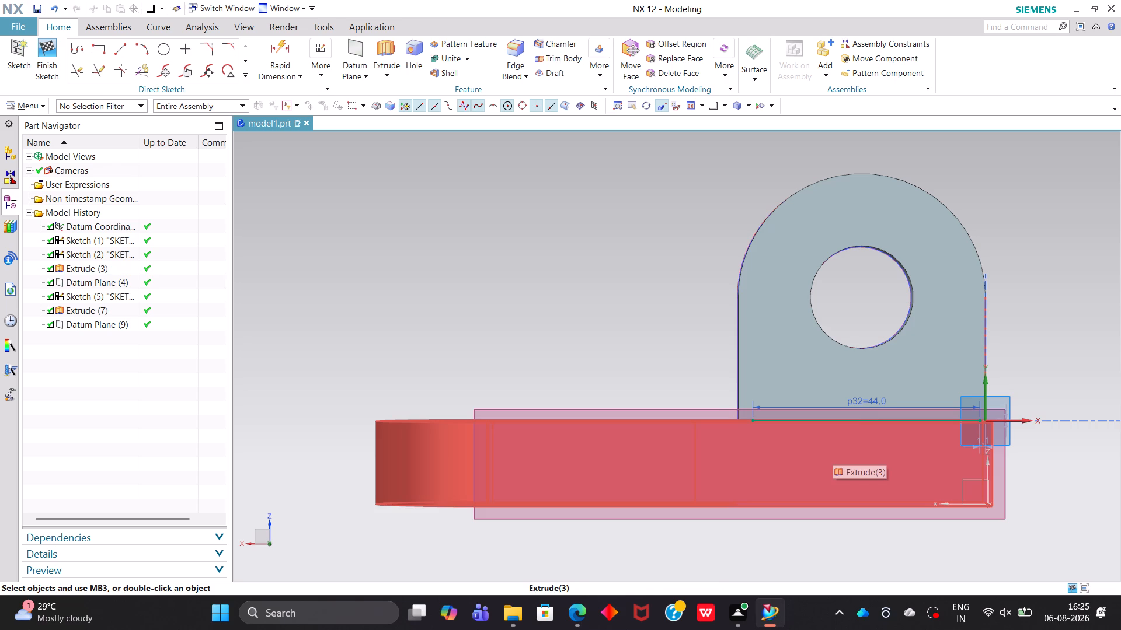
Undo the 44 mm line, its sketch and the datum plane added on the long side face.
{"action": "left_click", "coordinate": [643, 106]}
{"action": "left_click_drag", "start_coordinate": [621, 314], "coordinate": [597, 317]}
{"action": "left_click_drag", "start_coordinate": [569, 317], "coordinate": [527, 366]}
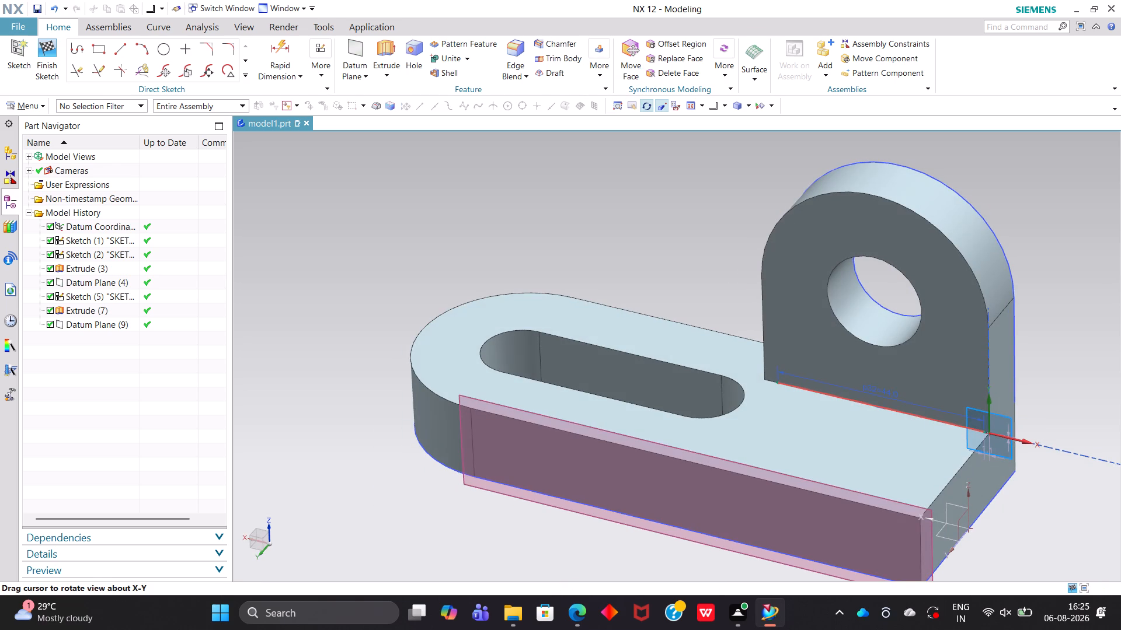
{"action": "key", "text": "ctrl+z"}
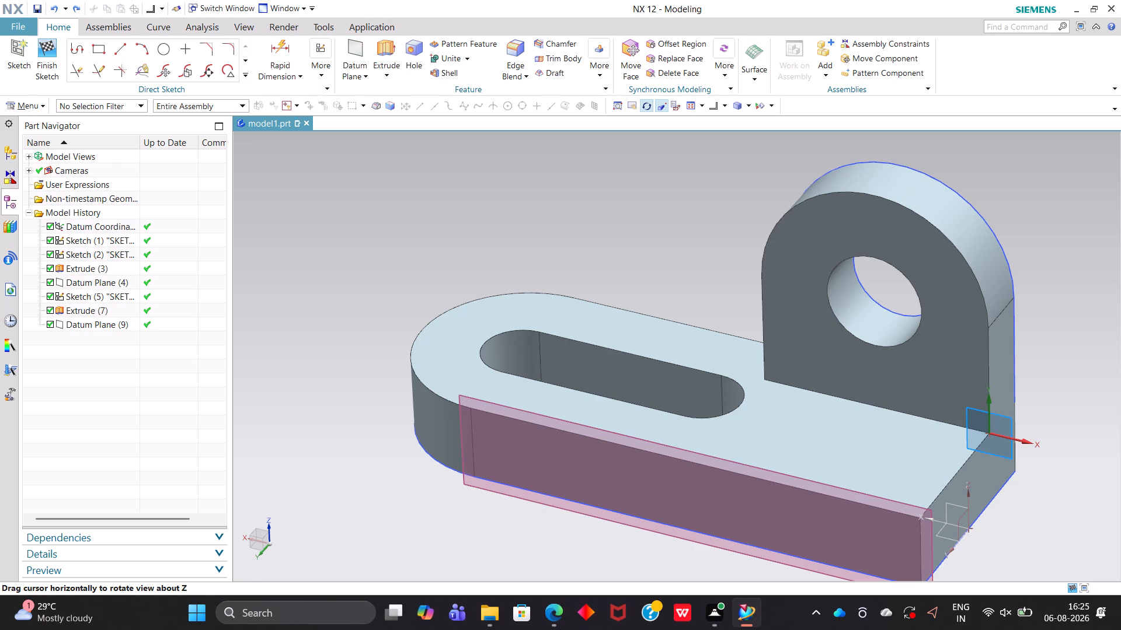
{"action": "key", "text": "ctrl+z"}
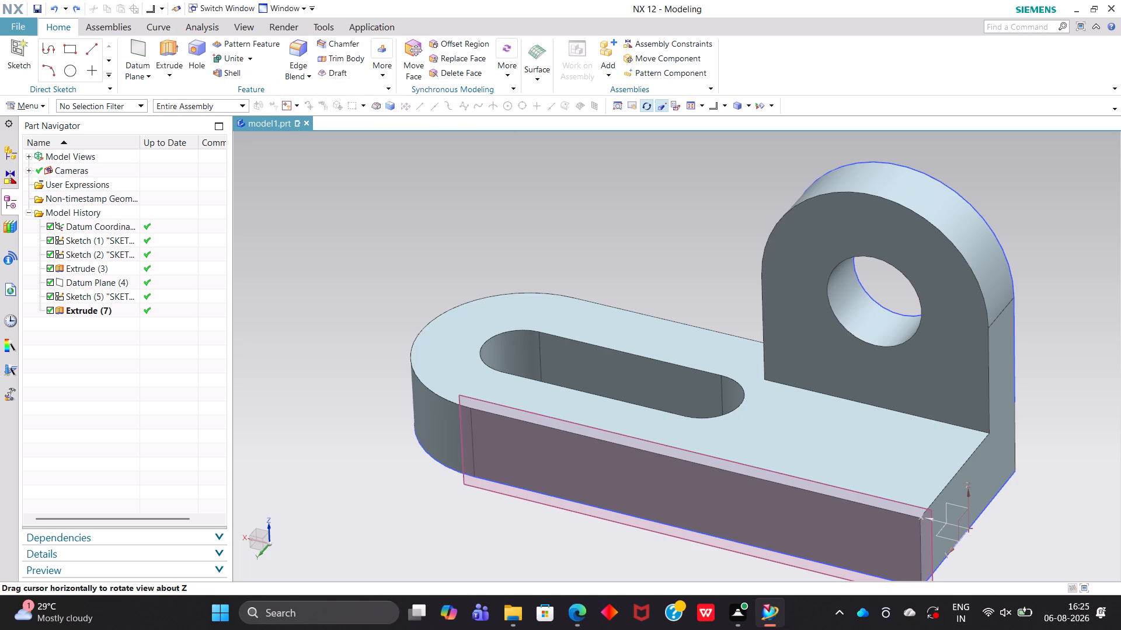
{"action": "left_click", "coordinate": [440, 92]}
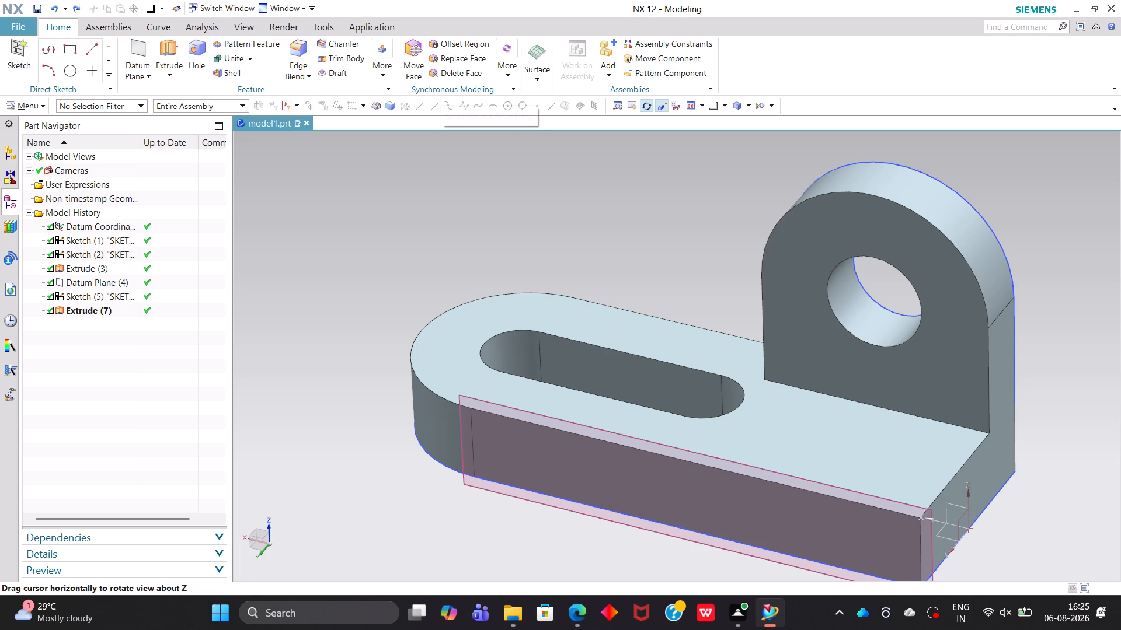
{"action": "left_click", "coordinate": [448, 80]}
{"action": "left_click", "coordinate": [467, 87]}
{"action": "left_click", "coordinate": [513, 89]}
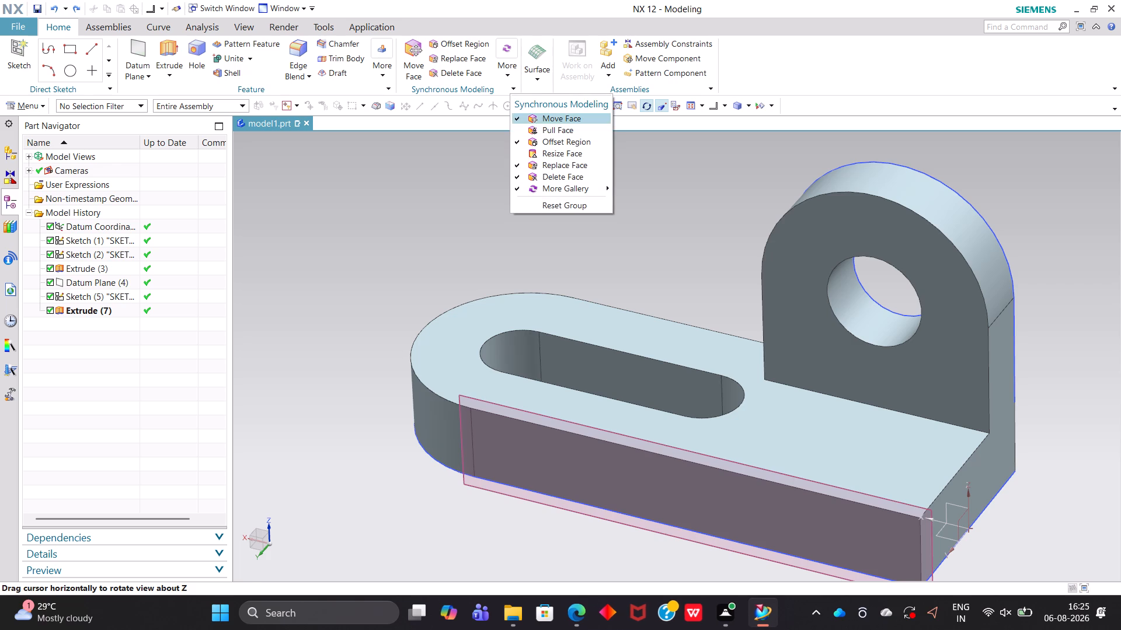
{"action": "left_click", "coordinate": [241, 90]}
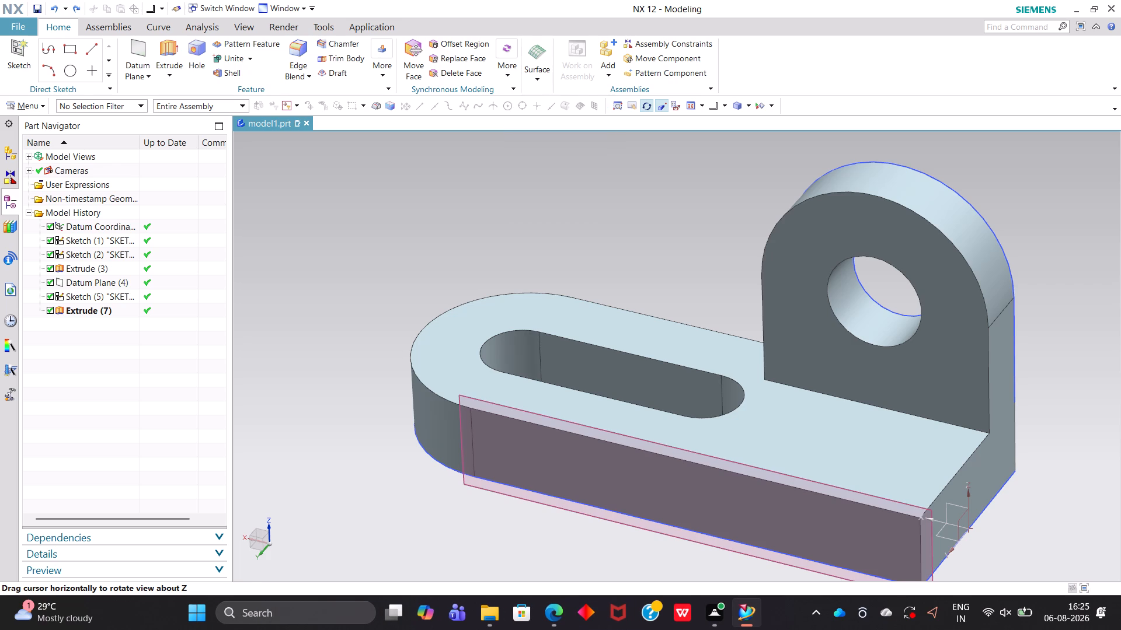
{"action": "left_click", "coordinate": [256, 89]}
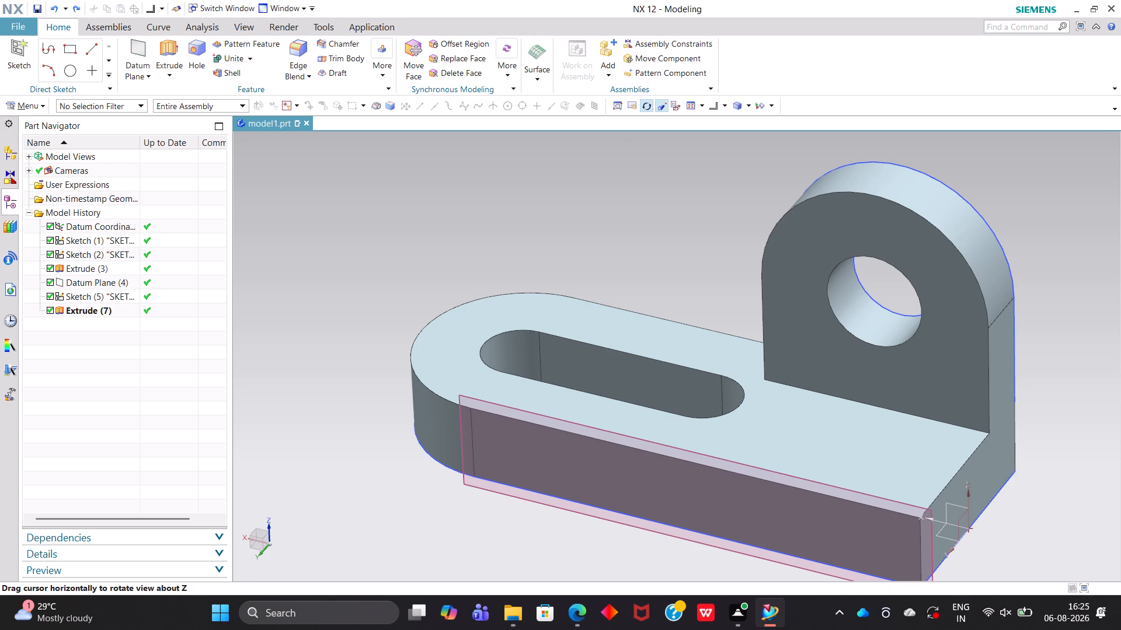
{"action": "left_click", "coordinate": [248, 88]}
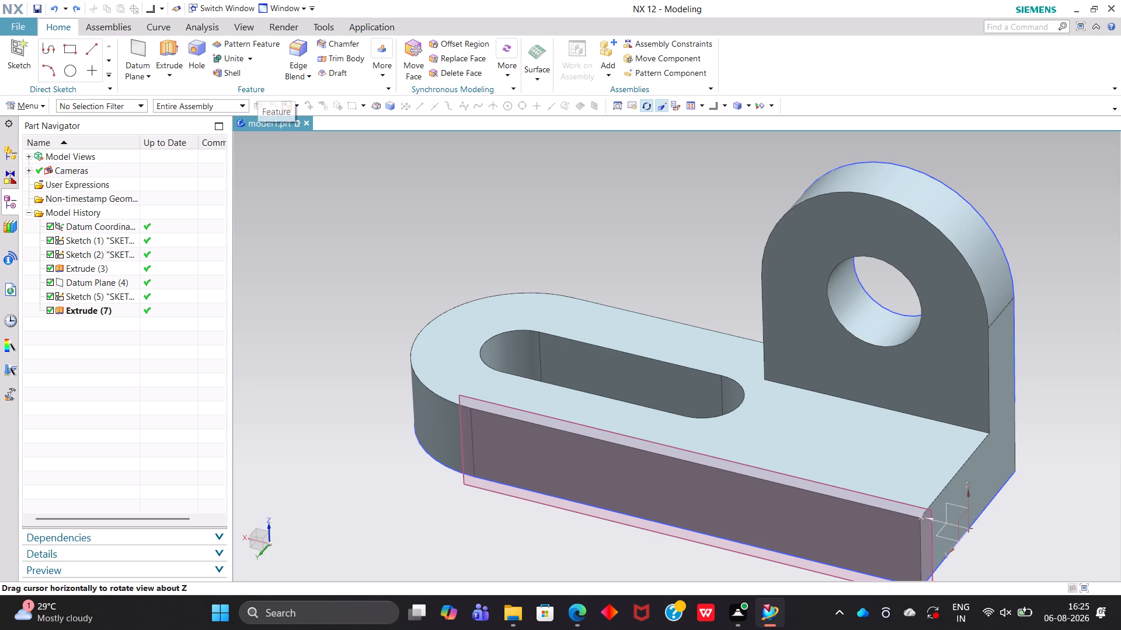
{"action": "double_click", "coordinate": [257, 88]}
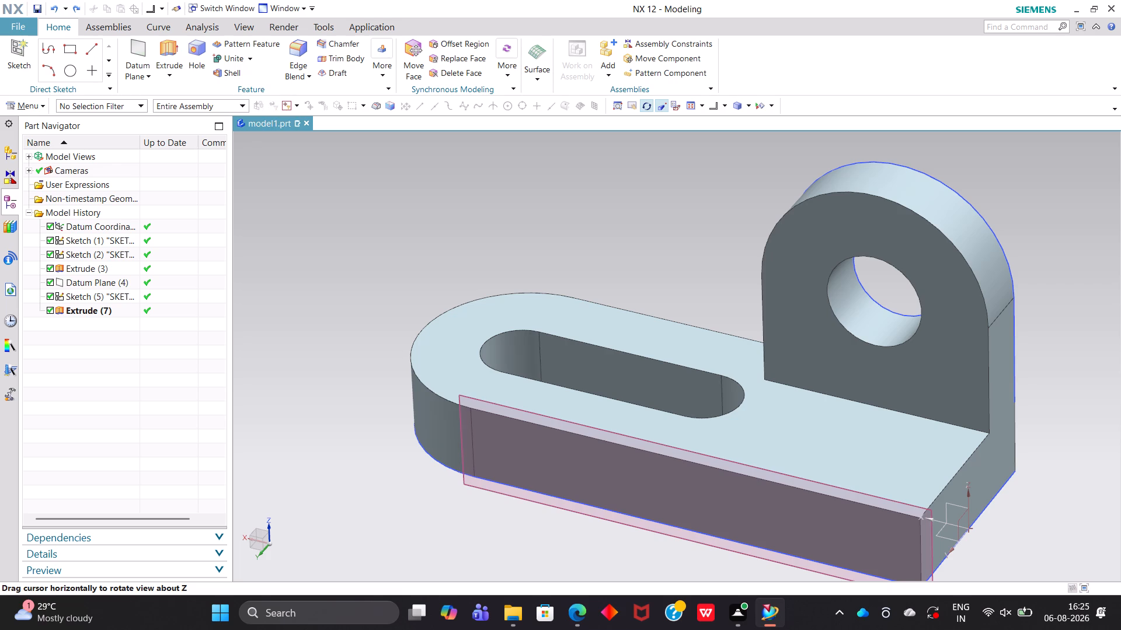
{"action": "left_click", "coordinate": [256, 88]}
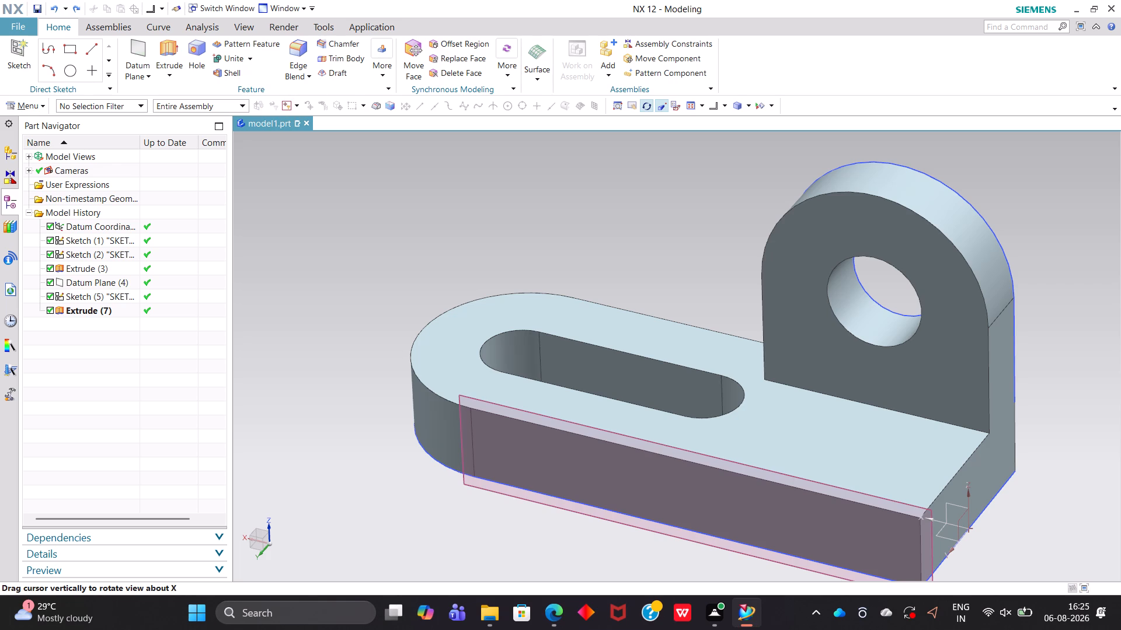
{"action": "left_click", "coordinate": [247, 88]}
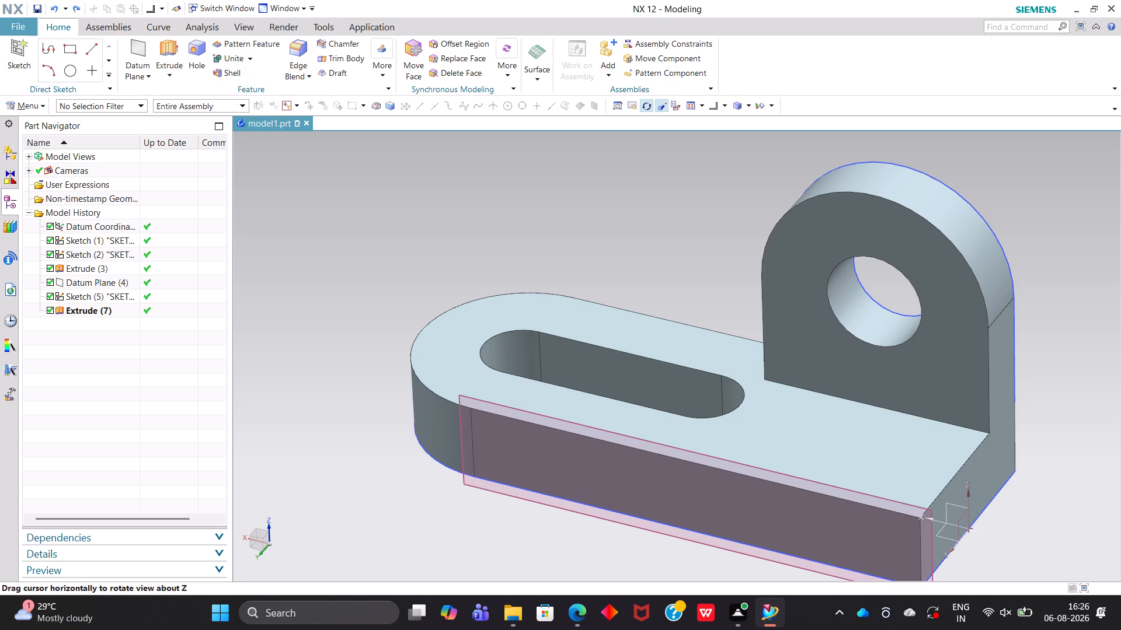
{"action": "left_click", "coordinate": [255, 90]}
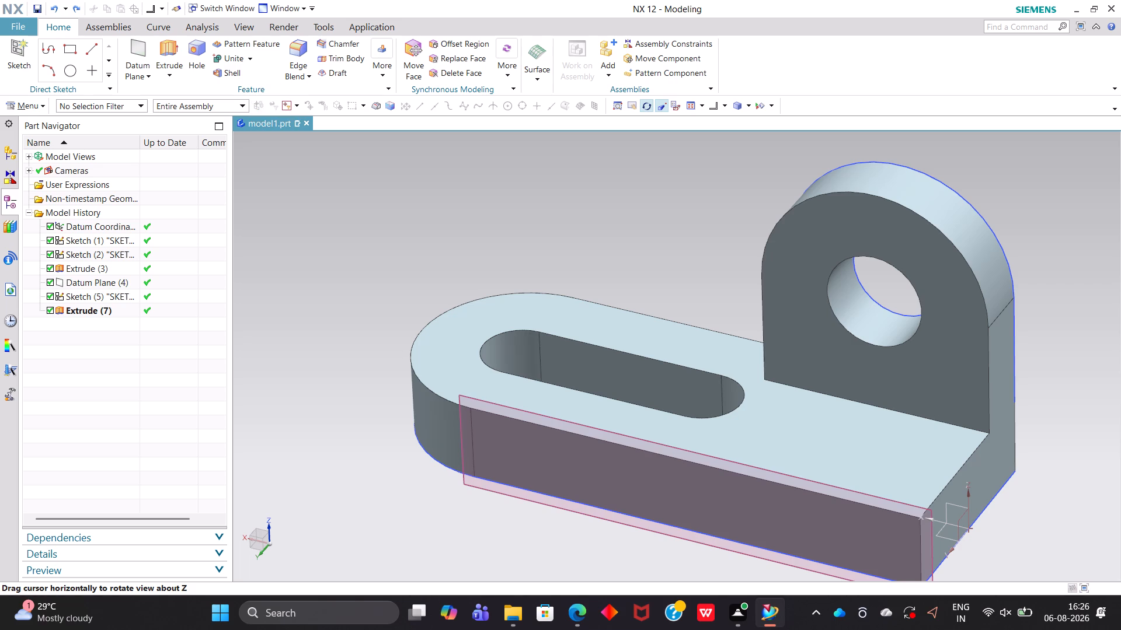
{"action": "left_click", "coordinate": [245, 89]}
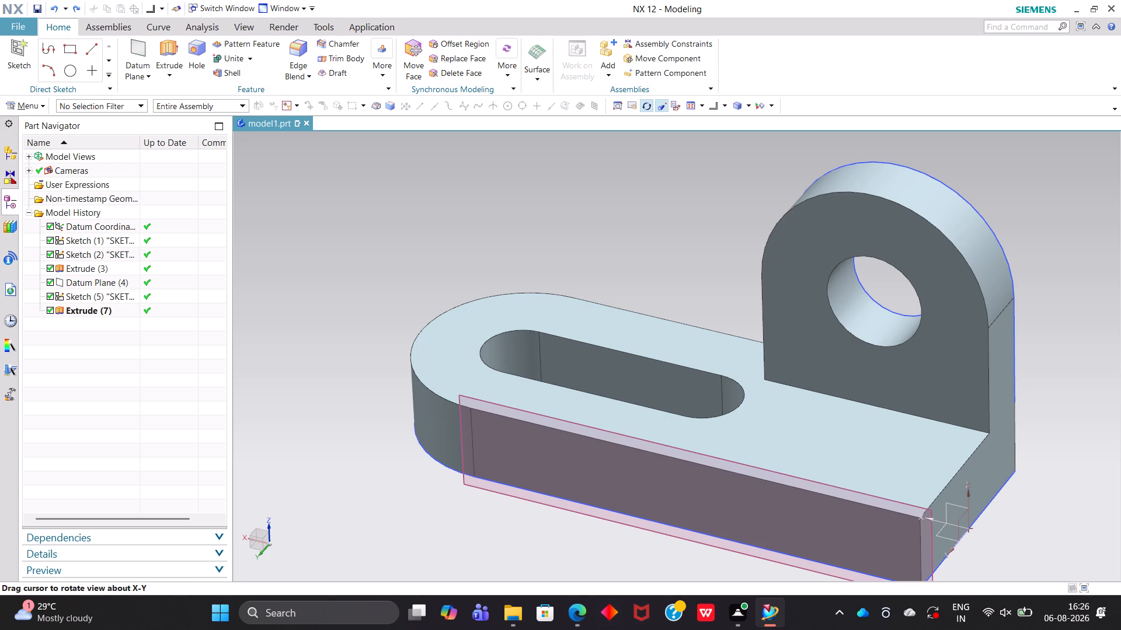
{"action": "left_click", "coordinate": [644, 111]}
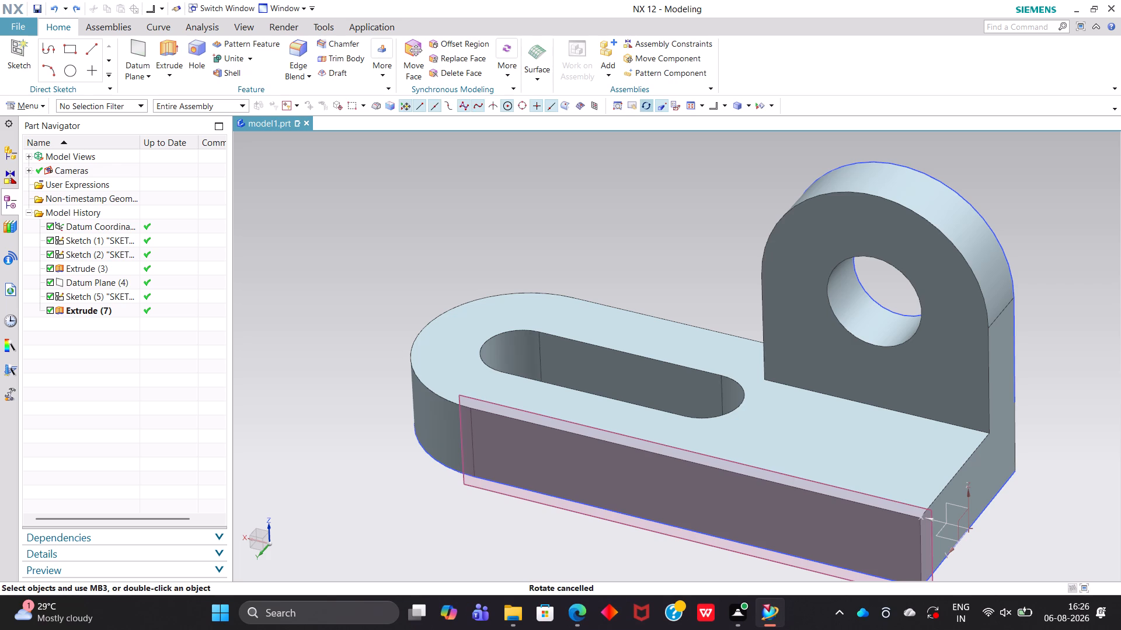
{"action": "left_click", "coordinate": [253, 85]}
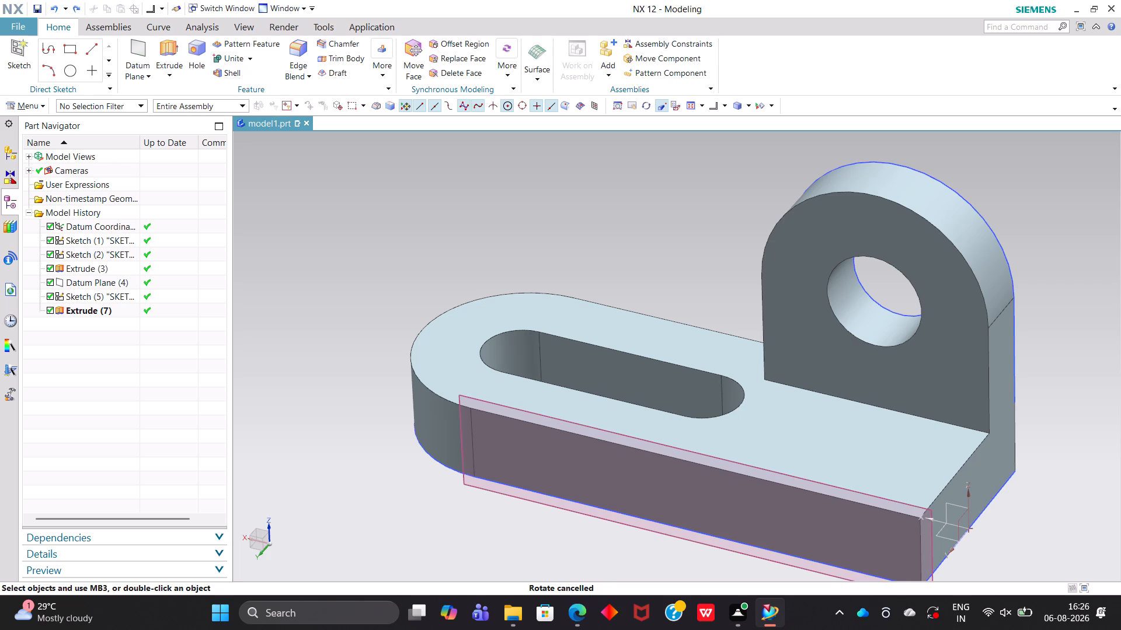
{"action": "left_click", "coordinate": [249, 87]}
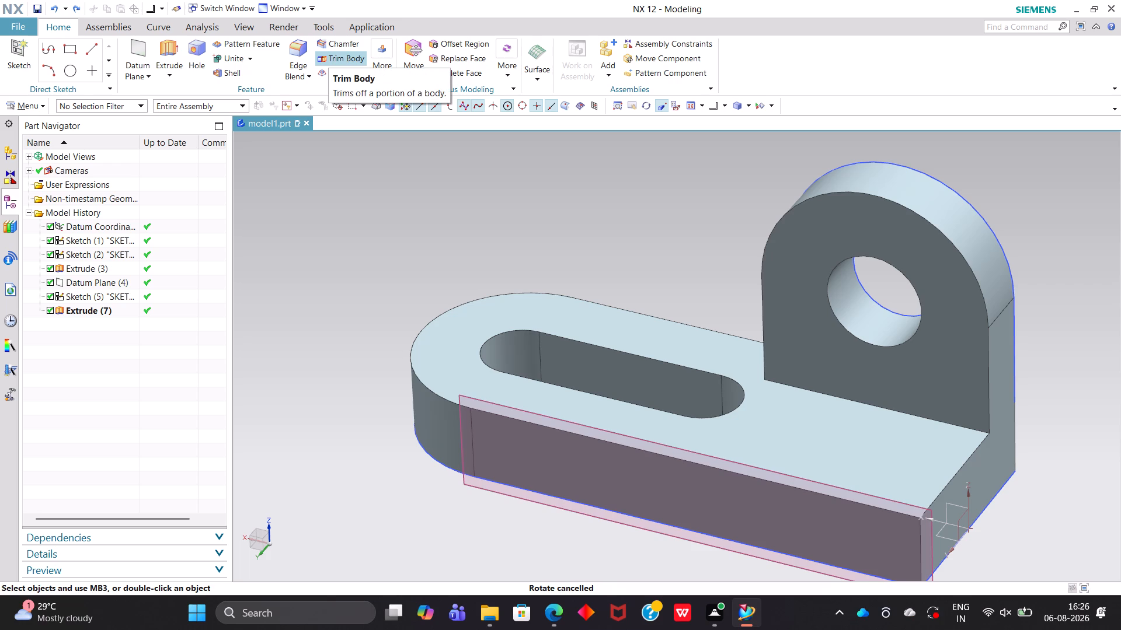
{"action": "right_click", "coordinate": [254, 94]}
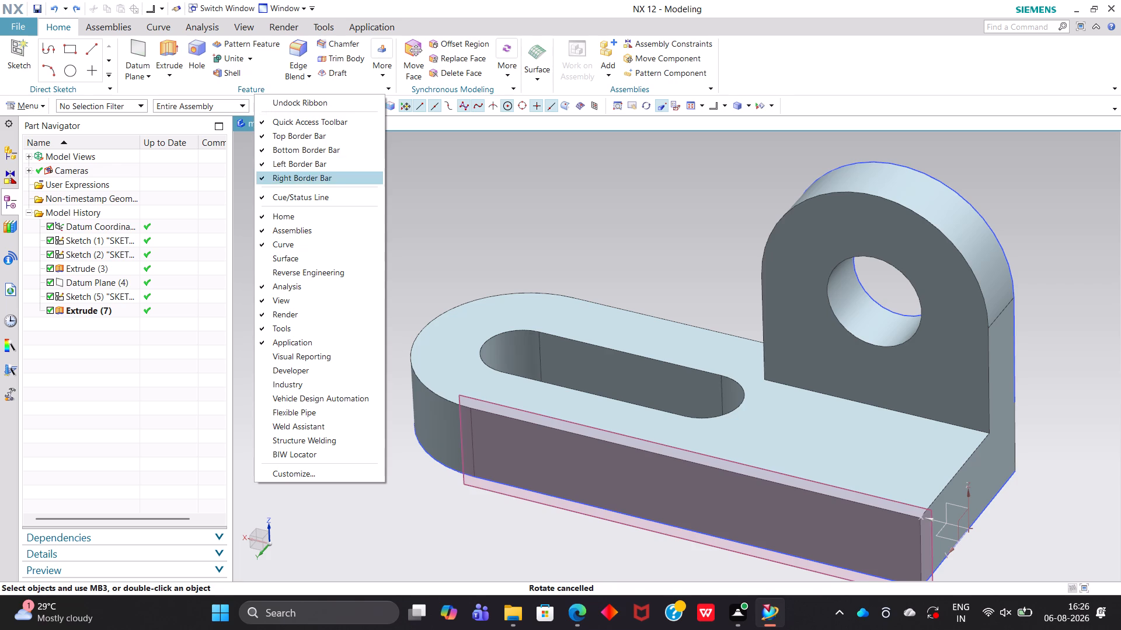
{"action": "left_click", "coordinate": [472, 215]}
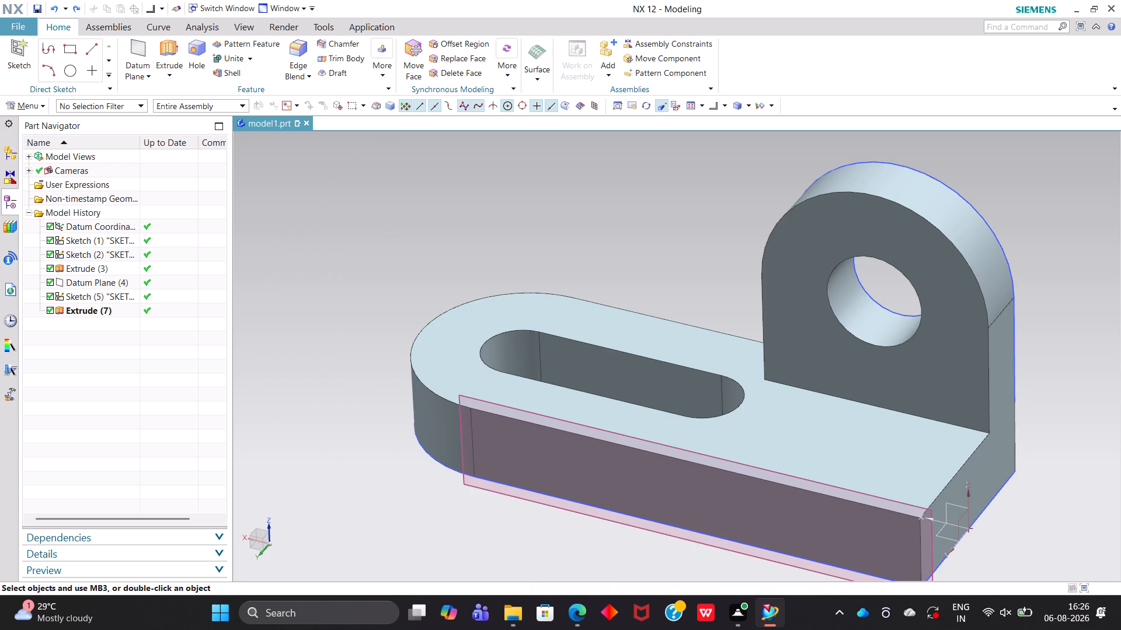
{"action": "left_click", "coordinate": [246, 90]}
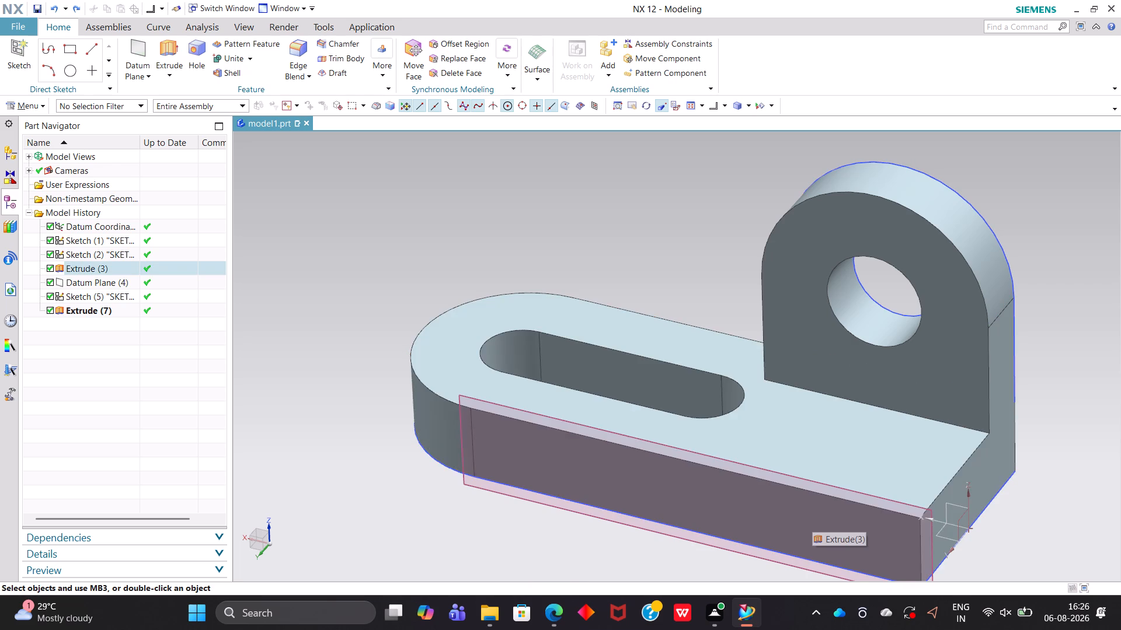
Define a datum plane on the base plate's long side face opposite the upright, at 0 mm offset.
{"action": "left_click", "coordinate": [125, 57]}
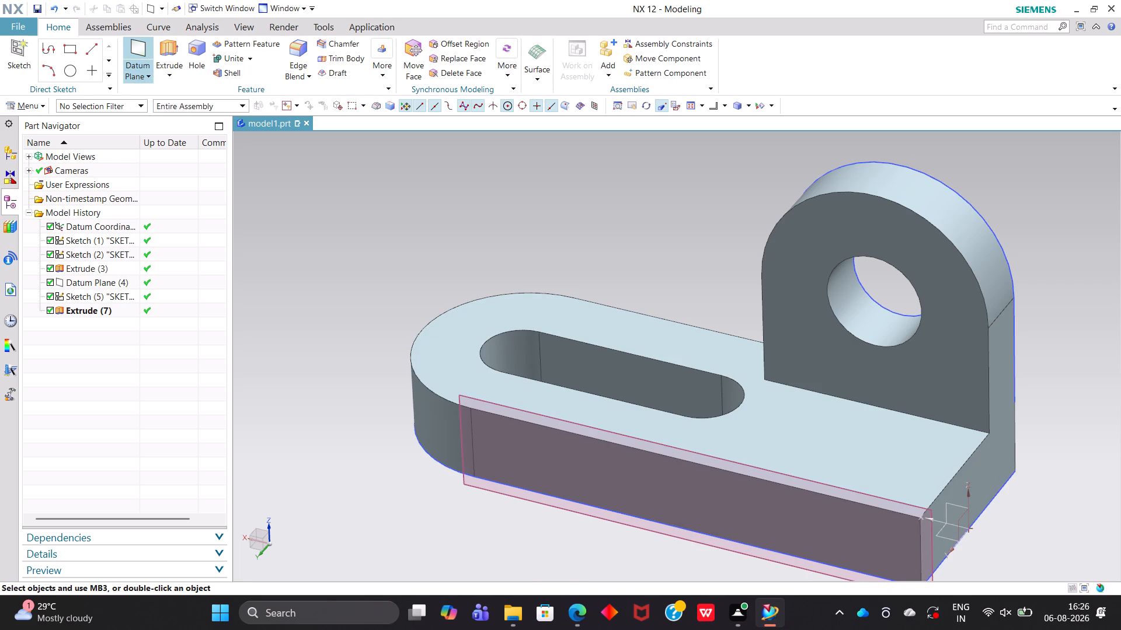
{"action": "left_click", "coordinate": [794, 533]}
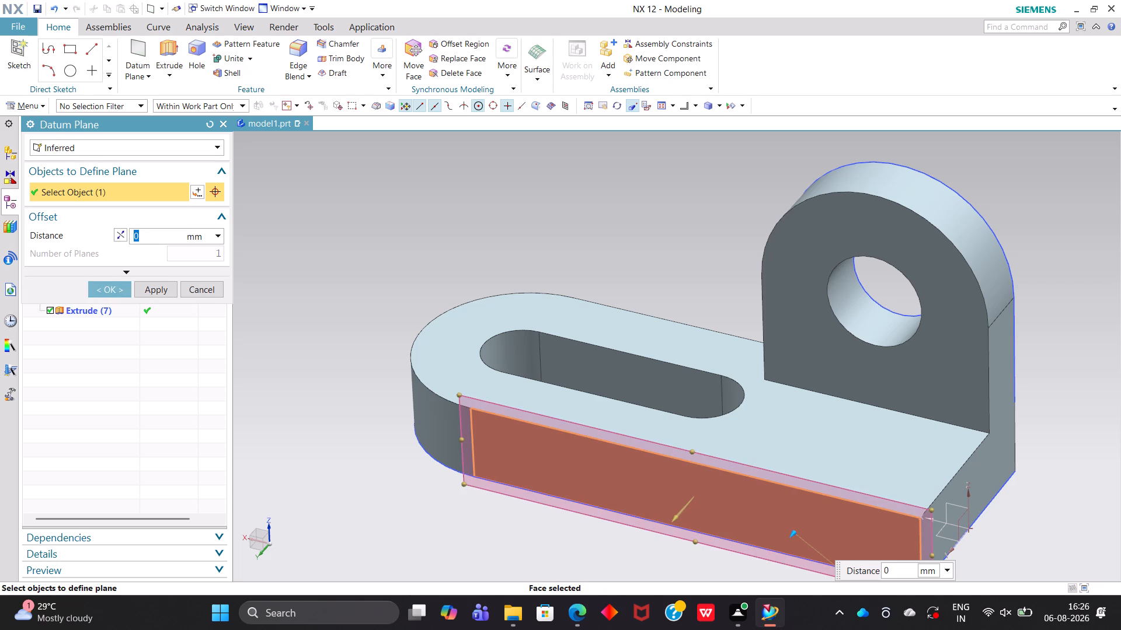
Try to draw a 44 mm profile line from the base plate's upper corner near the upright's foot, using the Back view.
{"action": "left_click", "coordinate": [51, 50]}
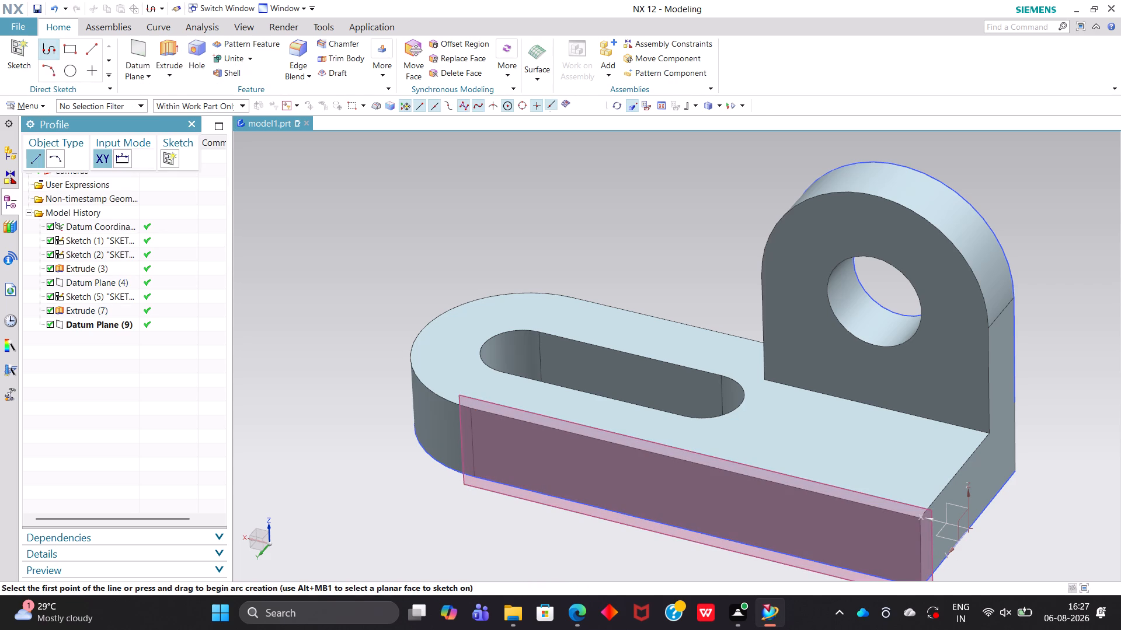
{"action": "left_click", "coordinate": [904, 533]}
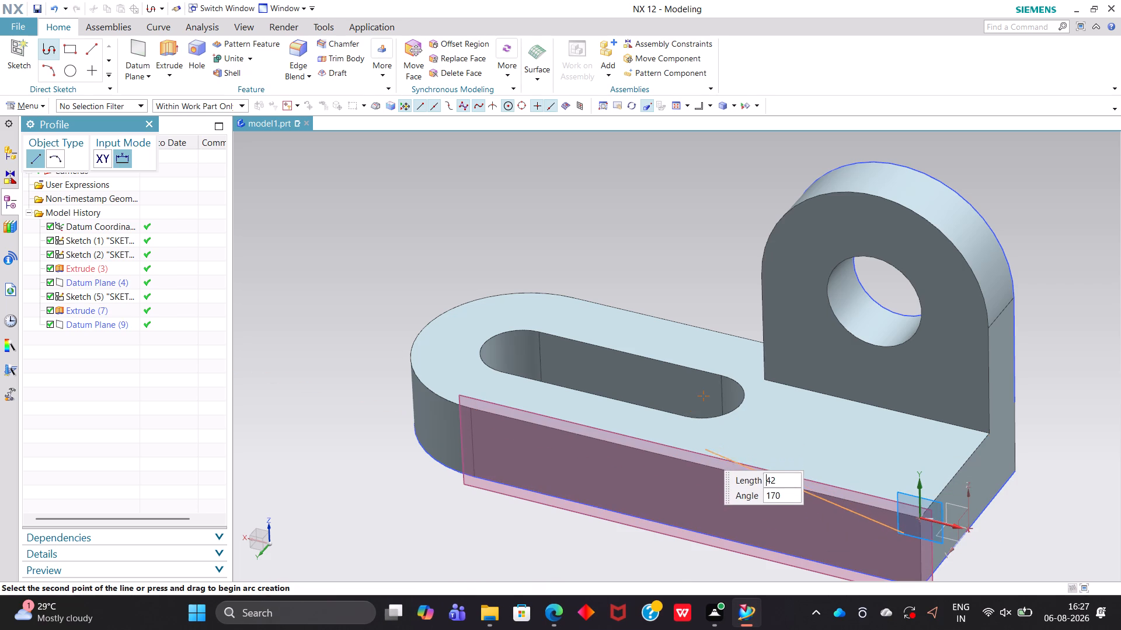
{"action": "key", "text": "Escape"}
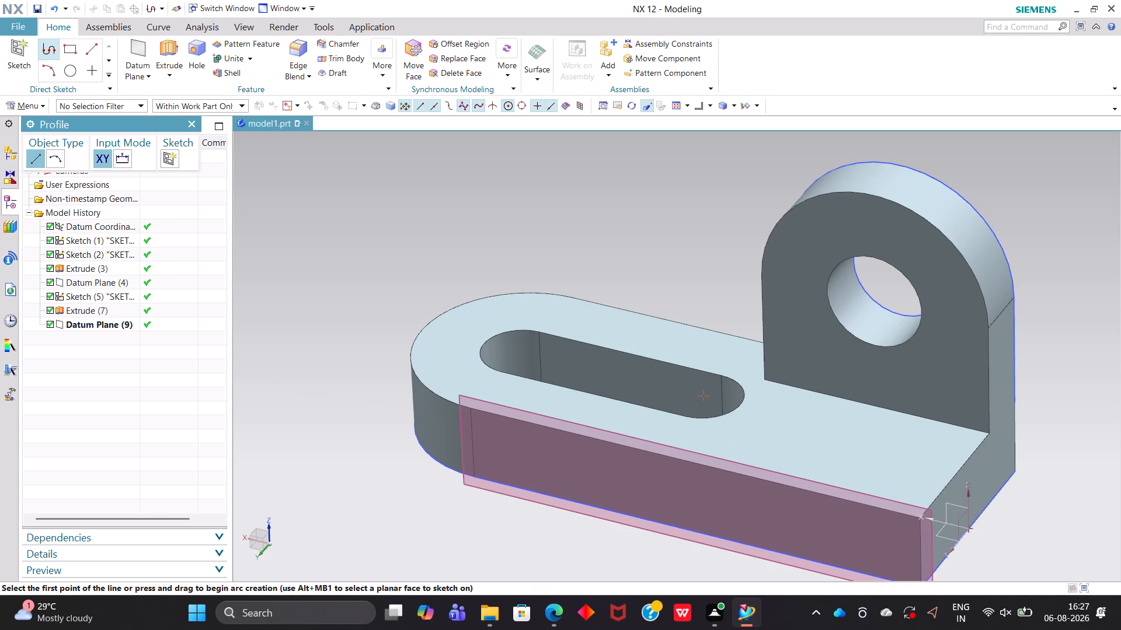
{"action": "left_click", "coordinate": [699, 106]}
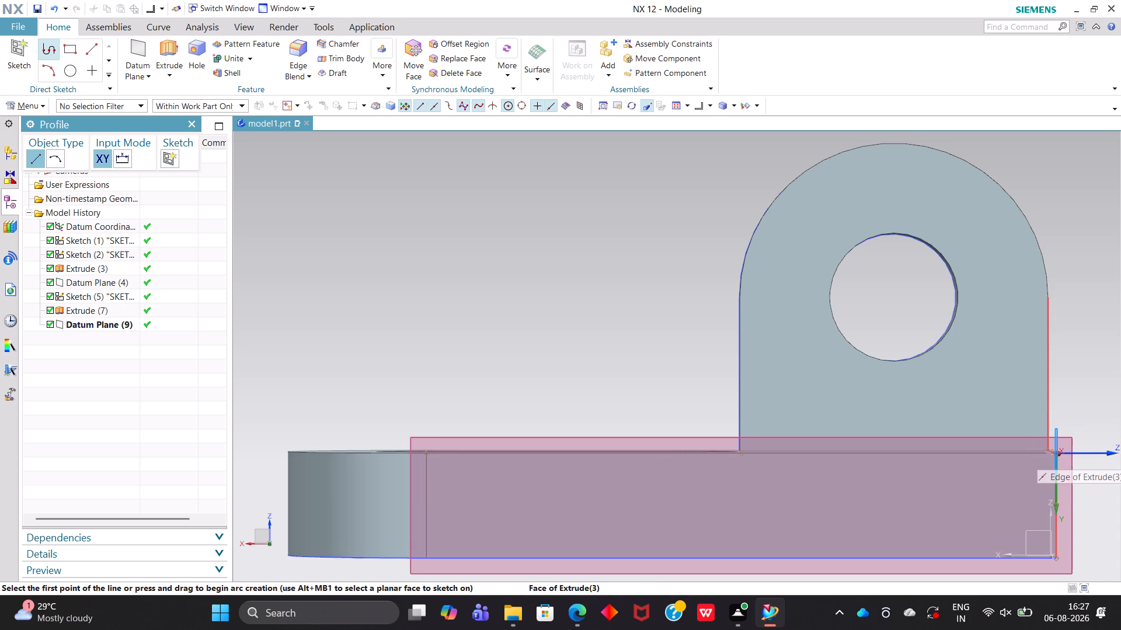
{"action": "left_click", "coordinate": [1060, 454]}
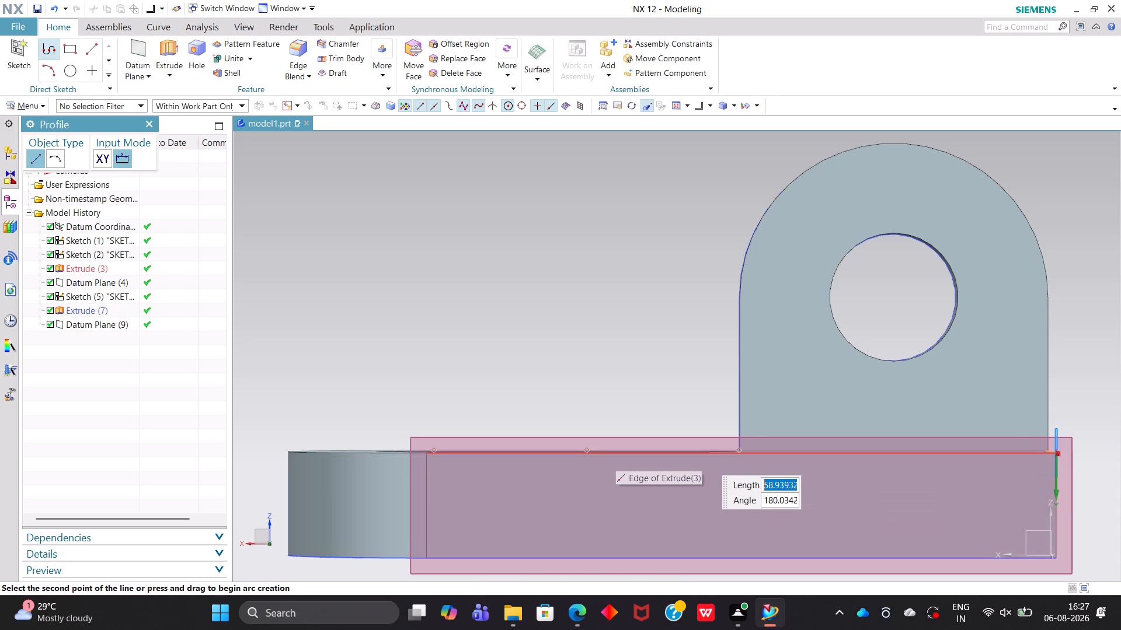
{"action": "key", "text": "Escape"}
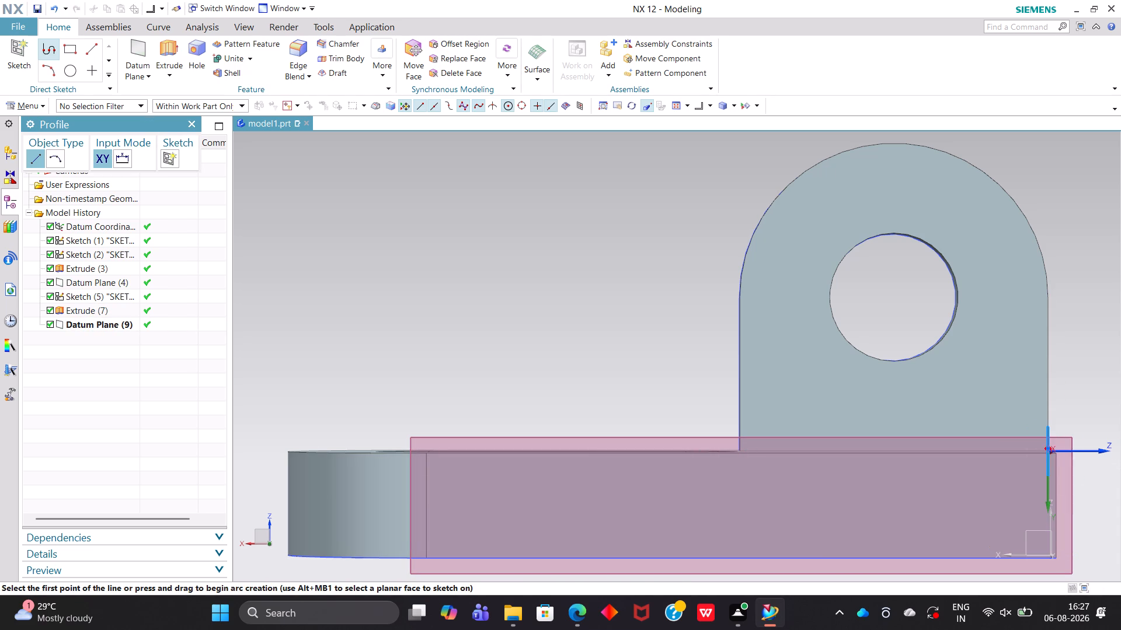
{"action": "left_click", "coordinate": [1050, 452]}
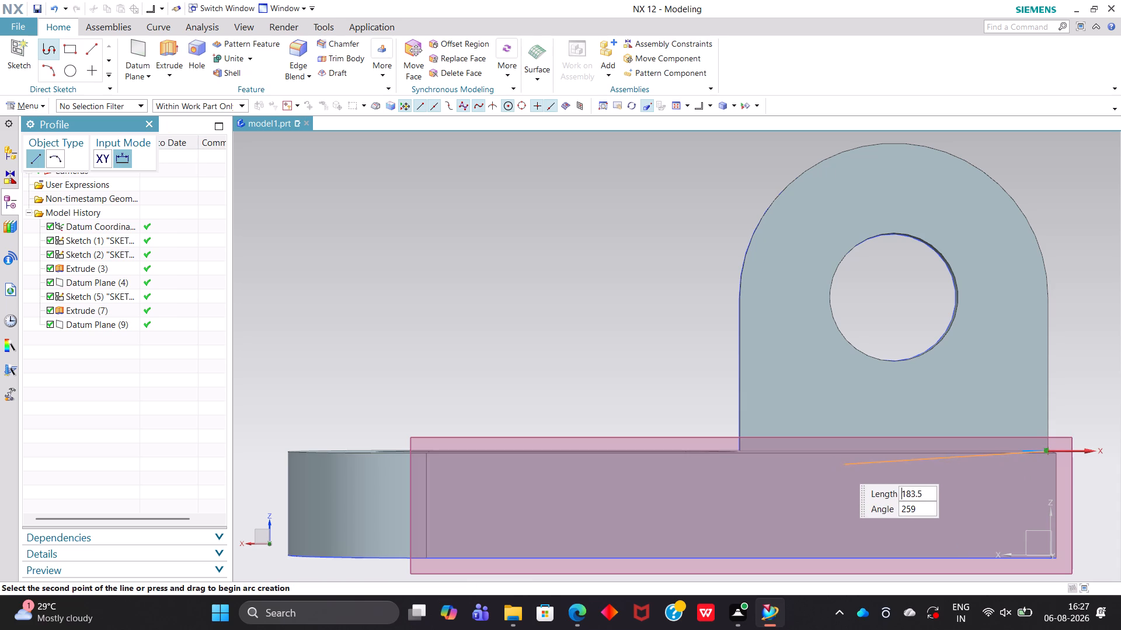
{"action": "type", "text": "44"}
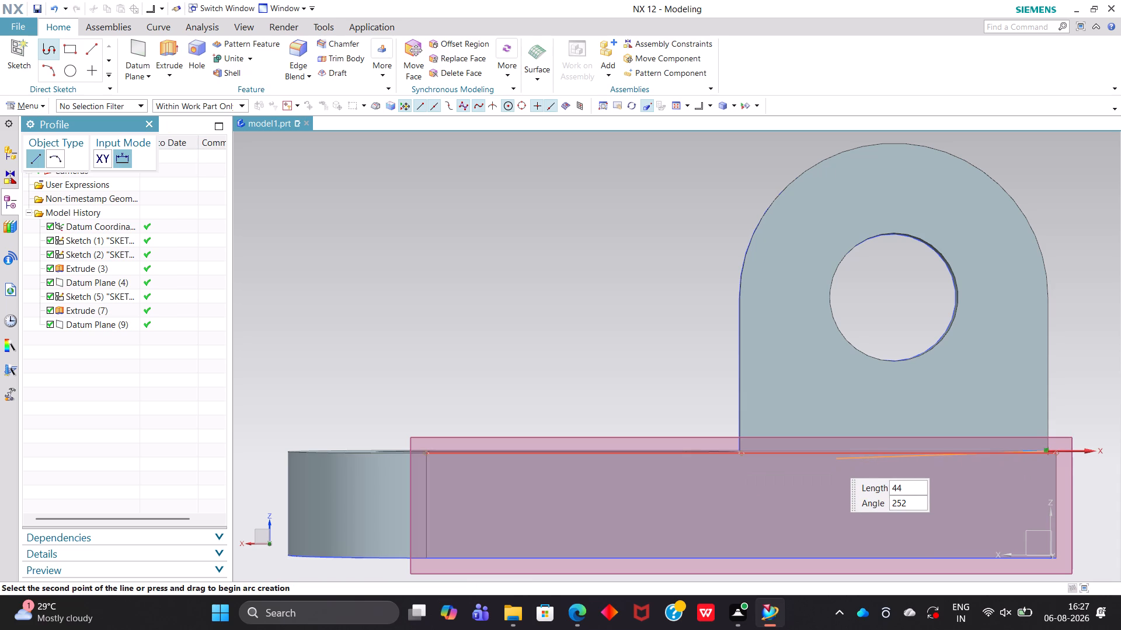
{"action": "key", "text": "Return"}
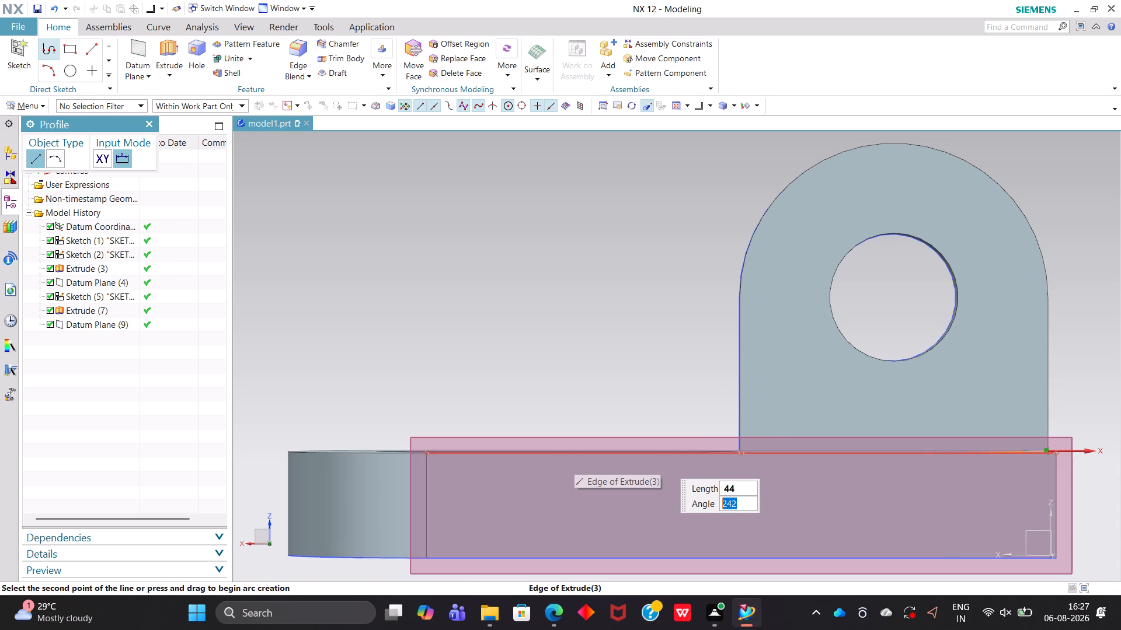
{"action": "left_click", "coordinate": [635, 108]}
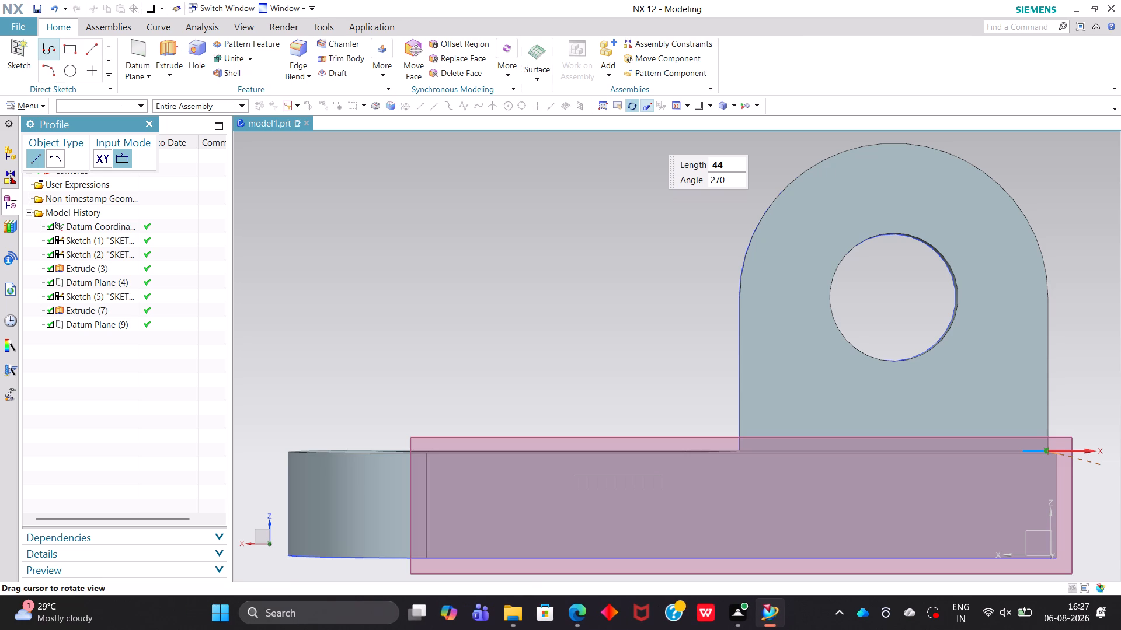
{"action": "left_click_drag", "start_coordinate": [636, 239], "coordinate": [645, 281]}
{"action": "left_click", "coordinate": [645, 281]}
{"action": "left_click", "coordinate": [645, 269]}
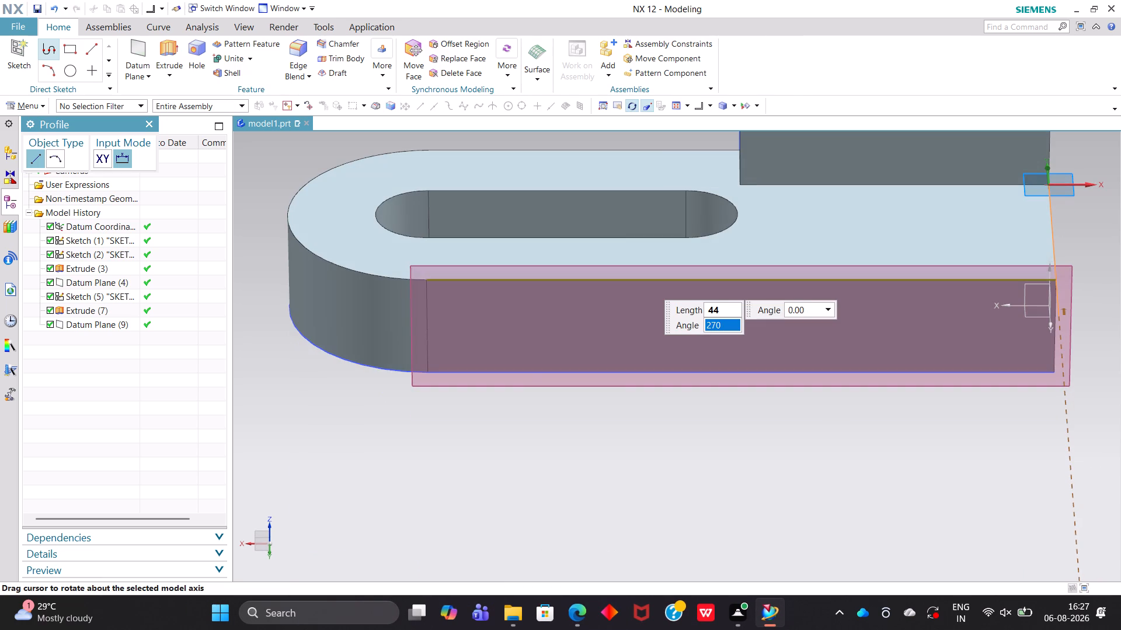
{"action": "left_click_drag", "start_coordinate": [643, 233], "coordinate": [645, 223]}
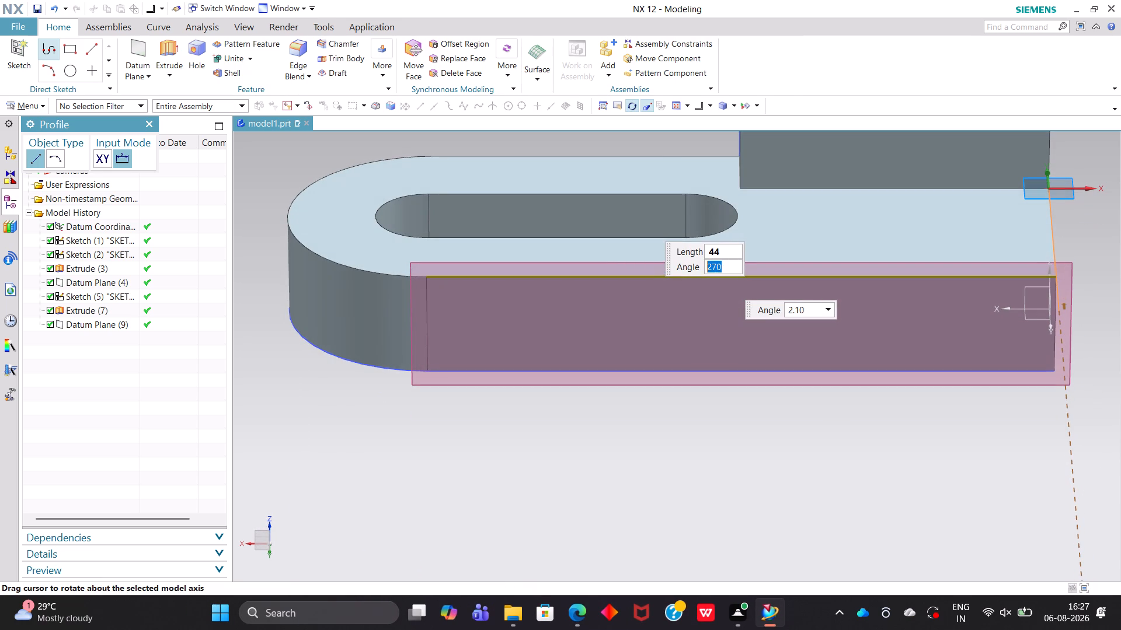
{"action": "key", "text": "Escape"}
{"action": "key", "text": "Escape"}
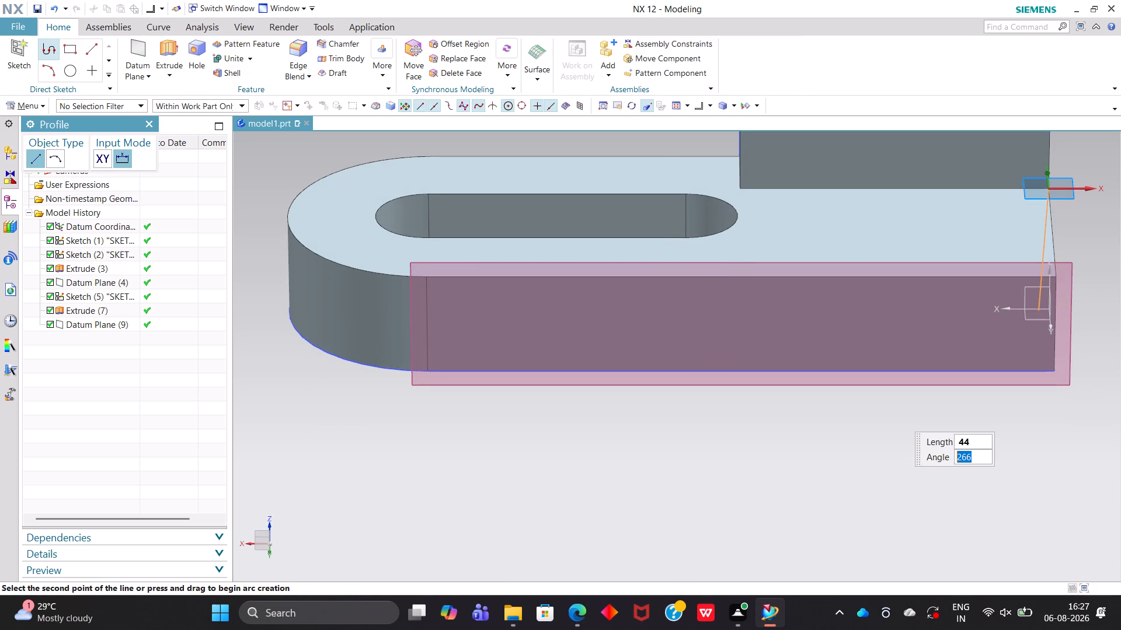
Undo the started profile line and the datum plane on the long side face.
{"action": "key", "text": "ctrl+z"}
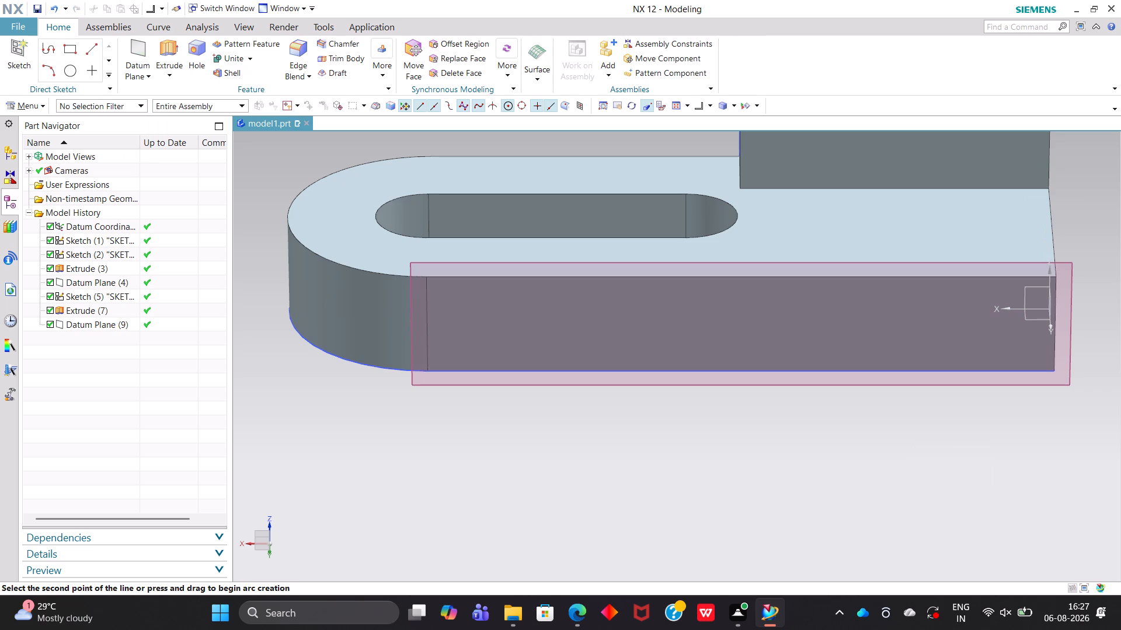
Define a datum plane on the base plate's long side face opposite the upright, at 0 mm offset.
{"action": "middle_click_drag", "start_coordinate": [779, 550], "coordinate": [767, 570]}
{"action": "middle_click_drag", "start_coordinate": [755, 527], "coordinate": [751, 514]}
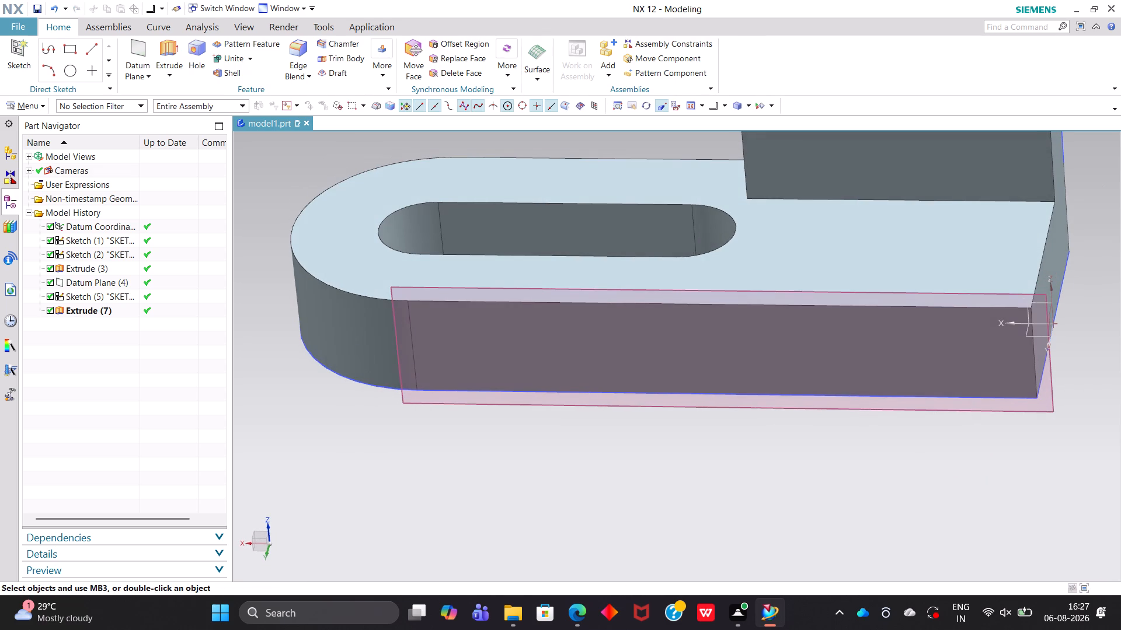
{"action": "left_click", "coordinate": [648, 106]}
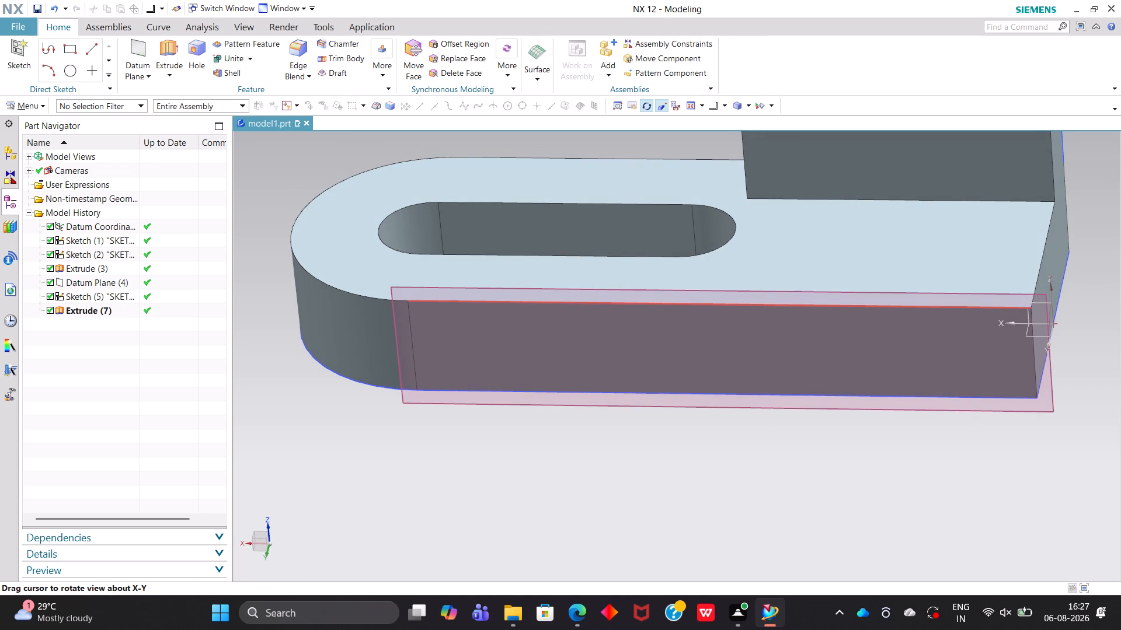
{"action": "left_click_drag", "start_coordinate": [628, 342], "coordinate": [613, 428]}
{"action": "left_click_drag", "start_coordinate": [618, 416], "coordinate": [645, 337]}
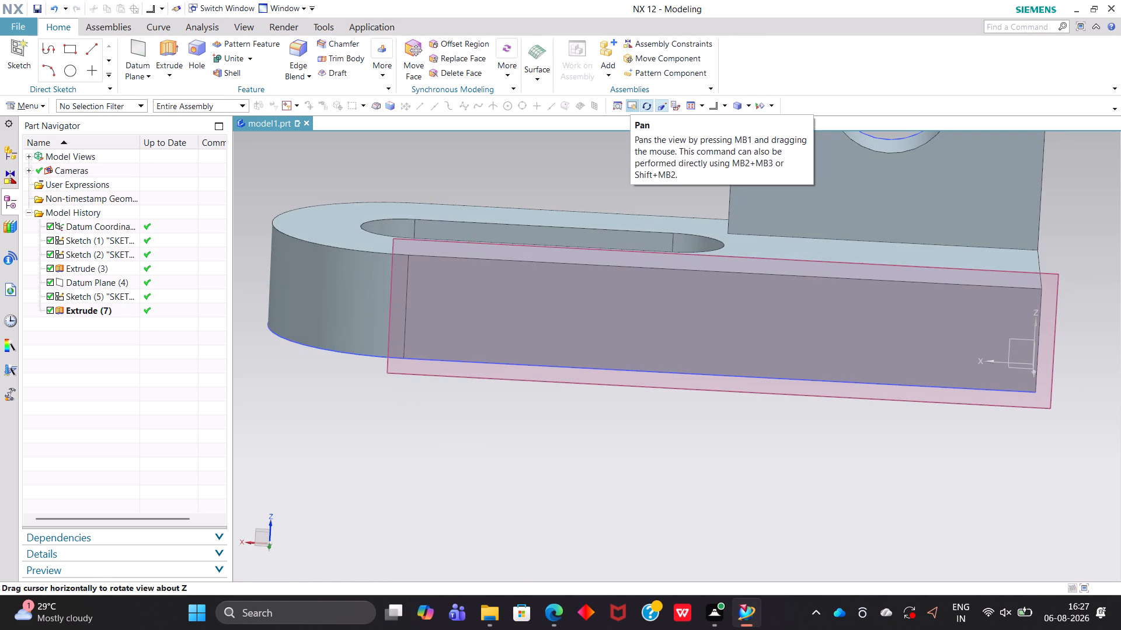
{"action": "left_click", "coordinate": [630, 101]}
{"action": "left_click_drag", "start_coordinate": [647, 302], "coordinate": [597, 520]}
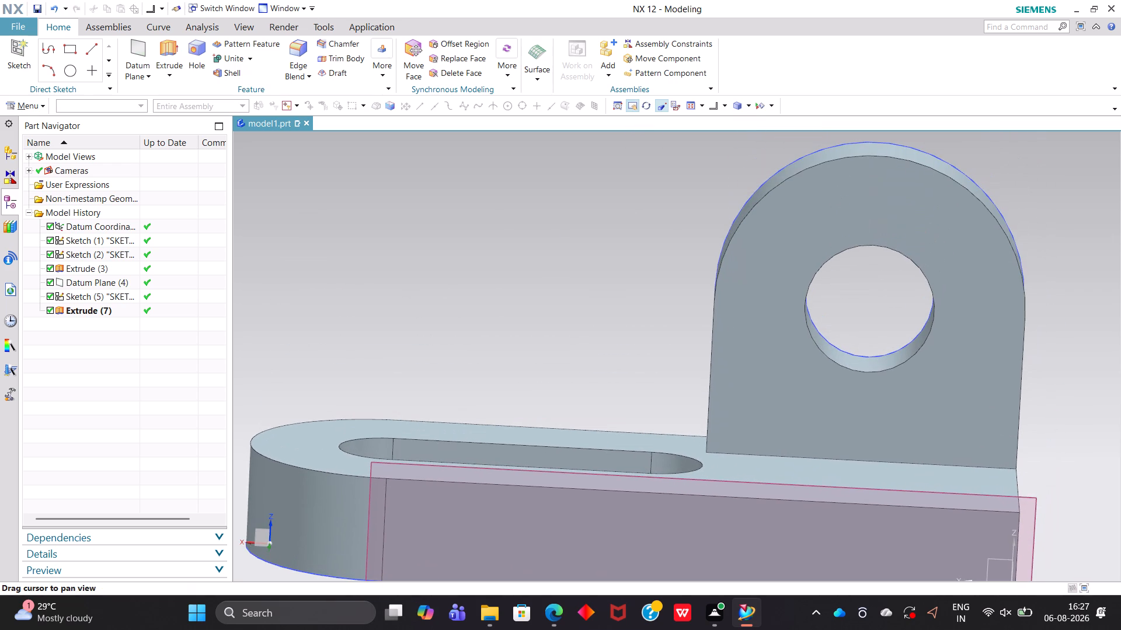
{"action": "left_click", "coordinate": [134, 56]}
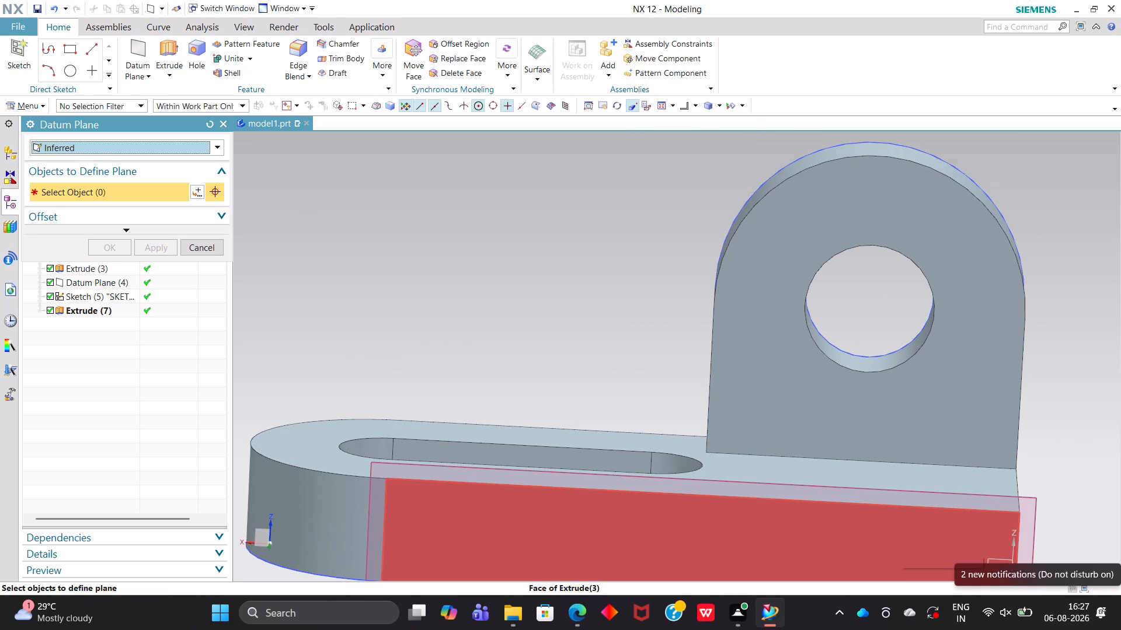
{"action": "left_click", "coordinate": [851, 548]}
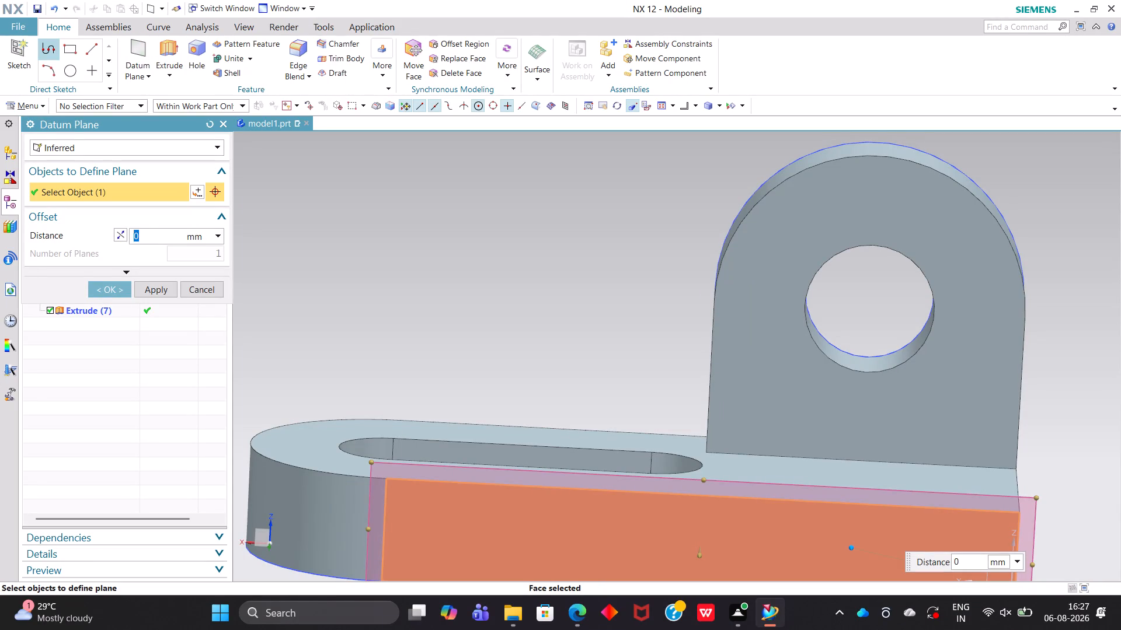
Draw a 44 mm horizontal profile line at 180° from the side face's upper corner along the base plate's top edge.
{"action": "left_click", "coordinate": [48, 56]}
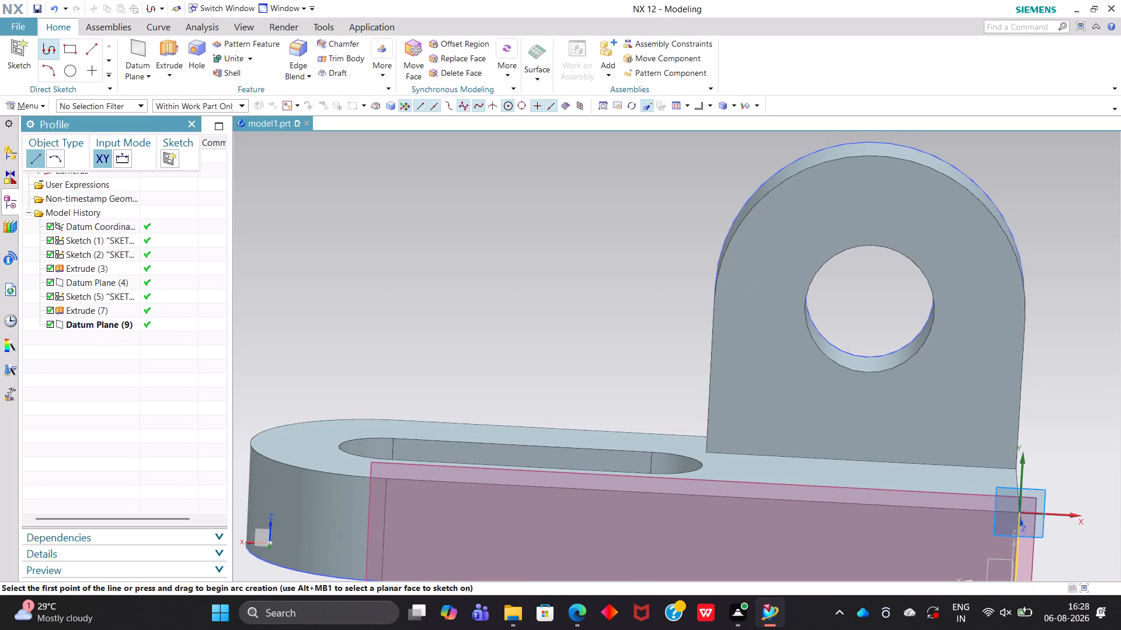
{"action": "left_click", "coordinate": [1003, 540]}
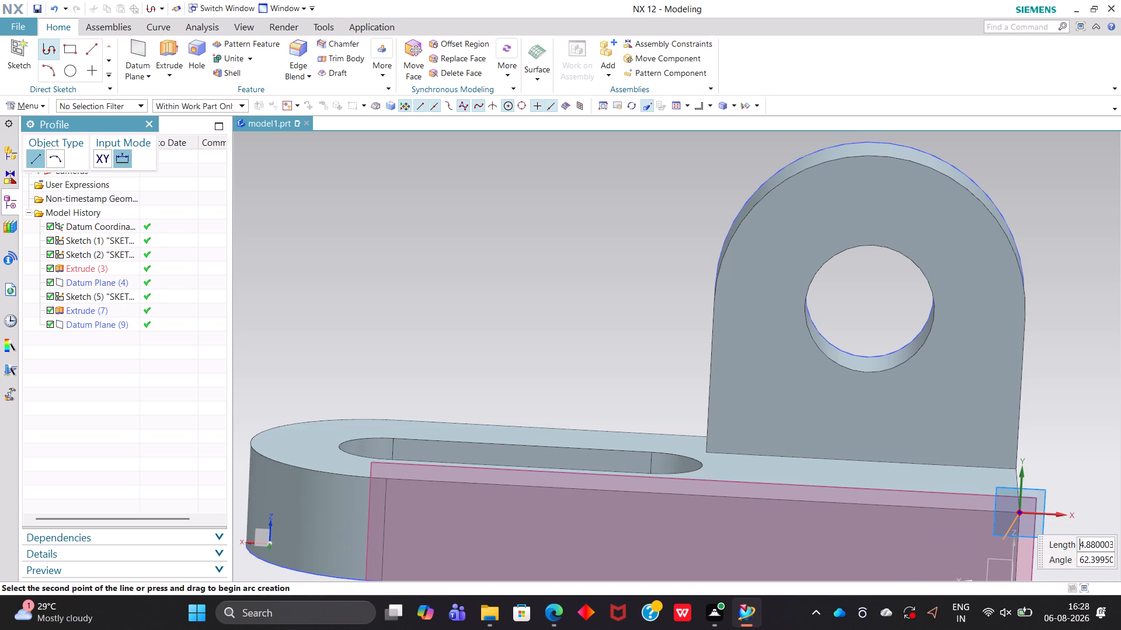
{"action": "left_click", "coordinate": [1023, 513]}
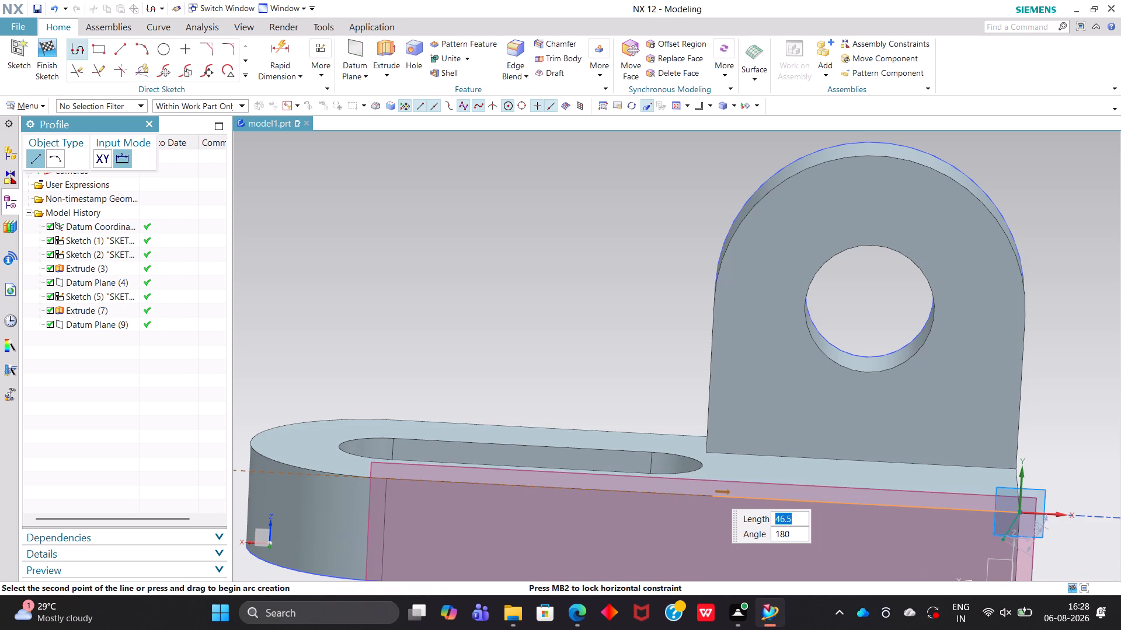
{"action": "type", "text": "44"}
{"action": "key", "text": "Return"}
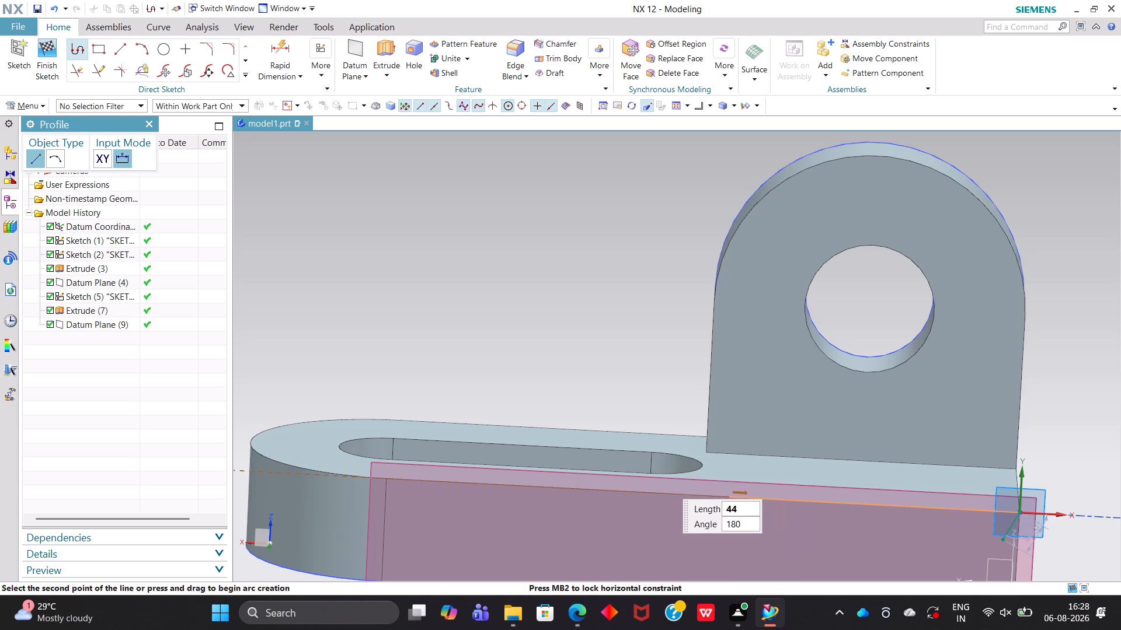
{"action": "left_click", "coordinate": [642, 479]}
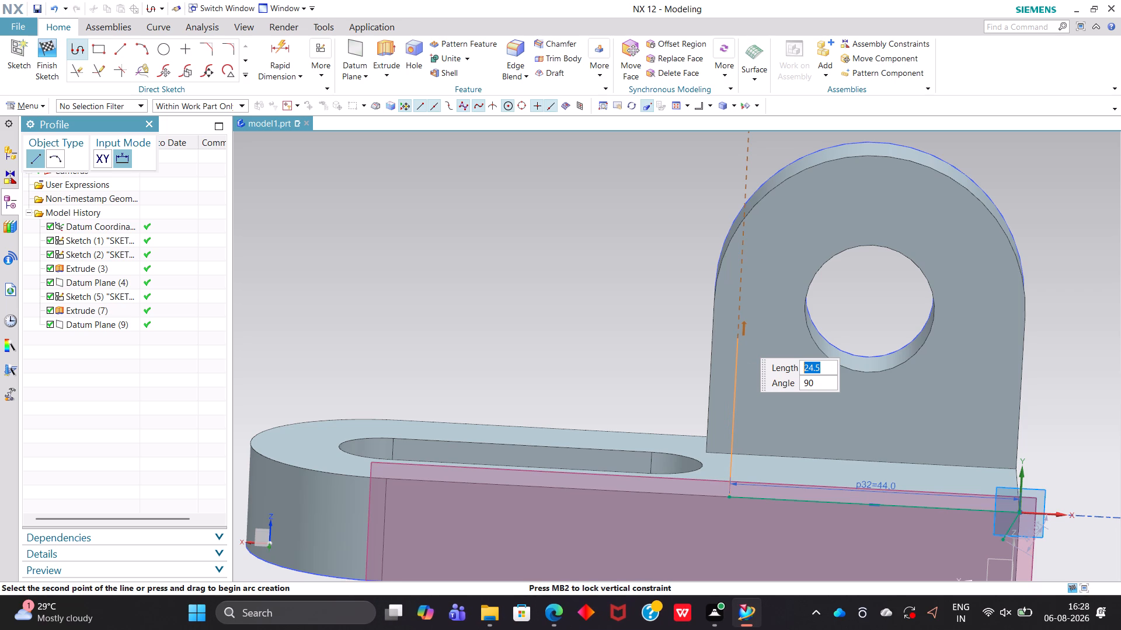
Draw two 40 mm vertical lines at 90°, one upward from each end of the 44 mm base line.
{"action": "key", "text": "4"}
{"action": "key", "text": "0"}
{"action": "key", "text": "Return"}
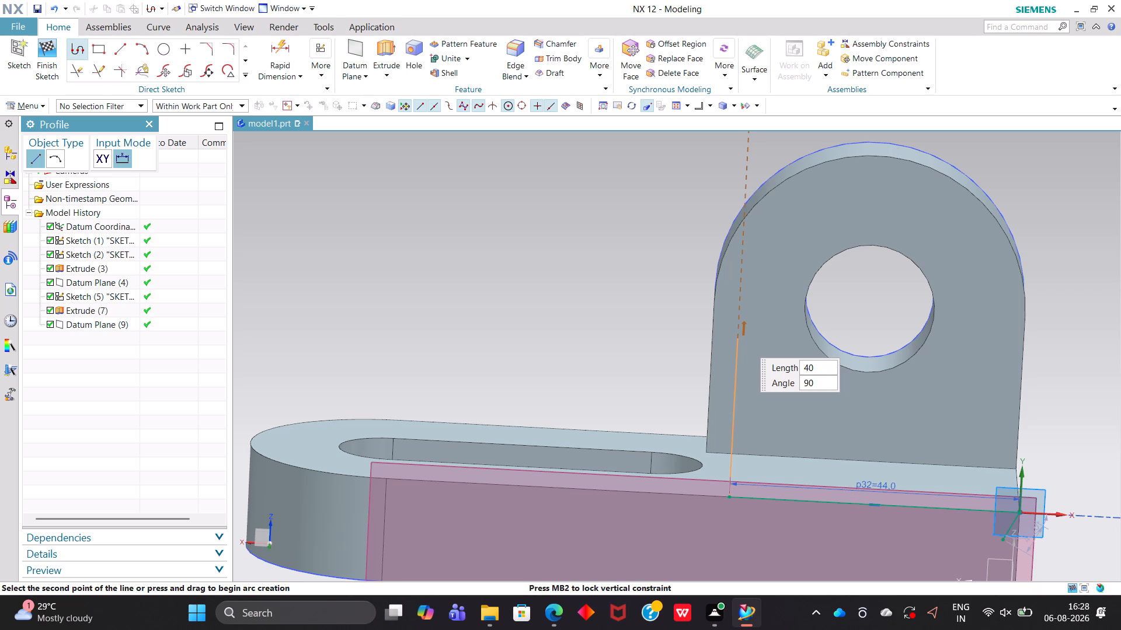
{"action": "left_click", "coordinate": [741, 338]}
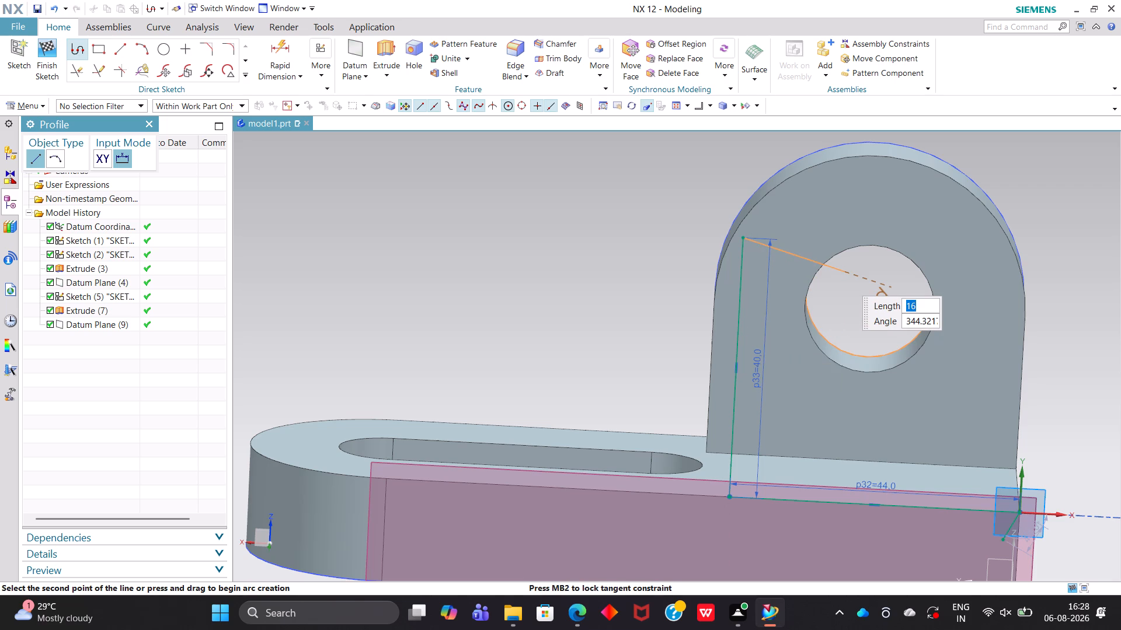
{"action": "key", "text": "Escape"}
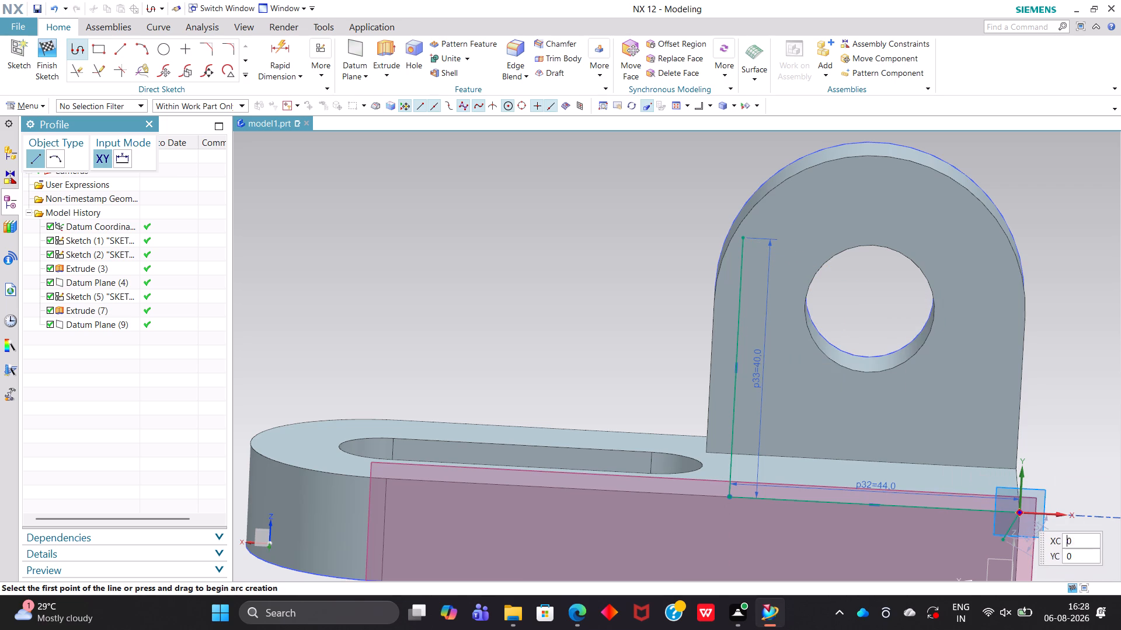
{"action": "left_click", "coordinate": [1020, 516]}
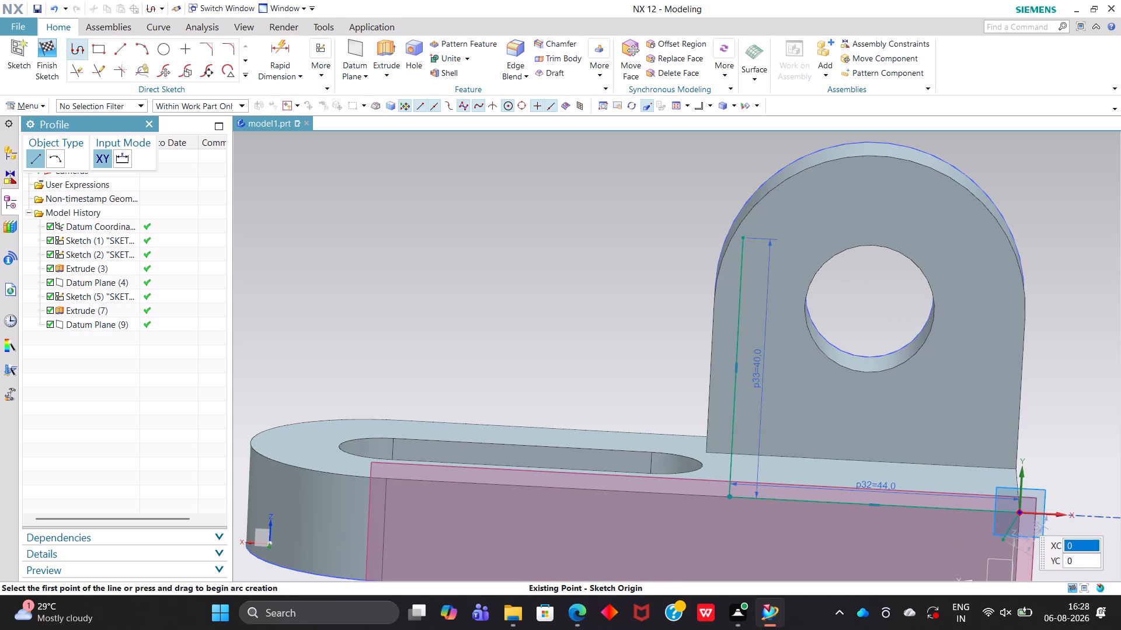
{"action": "type", "text": "40"}
{"action": "key", "text": "Return"}
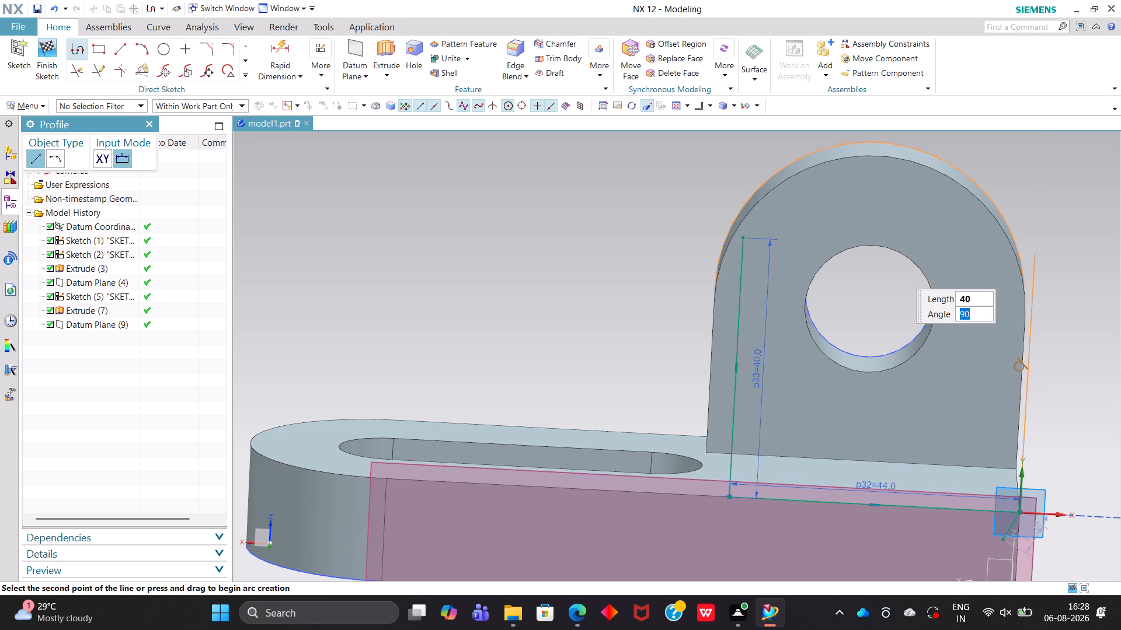
{"action": "left_click", "coordinate": [1030, 269]}
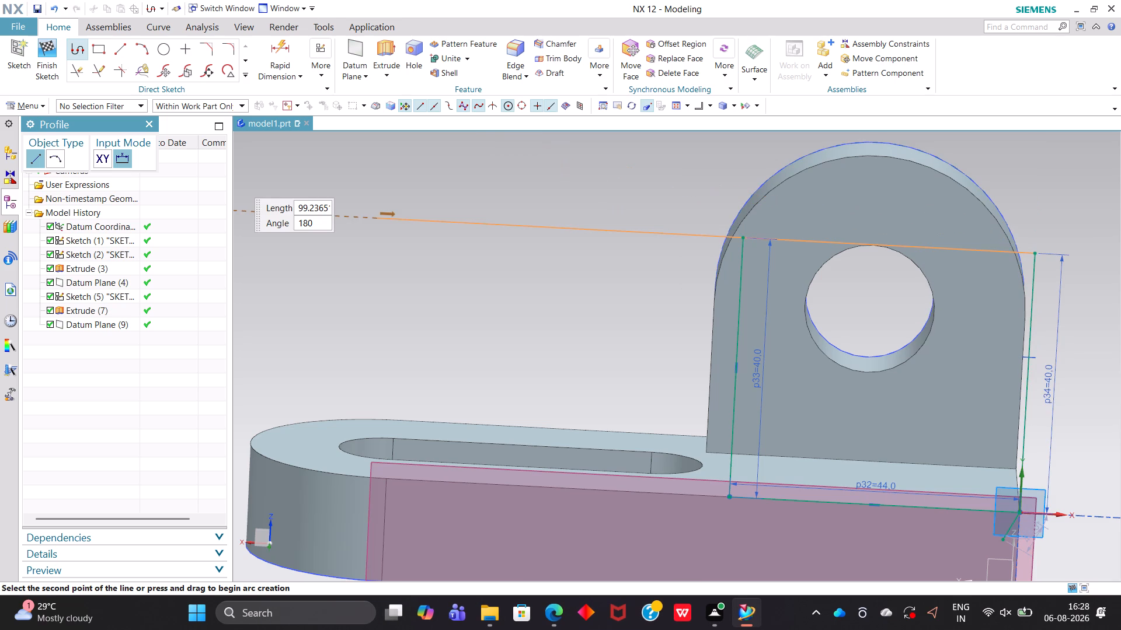
Draw a 24 mm radius arc joining the upper ends of the two vertical lines, bulging upward.
{"action": "left_click", "coordinate": [135, 49]}
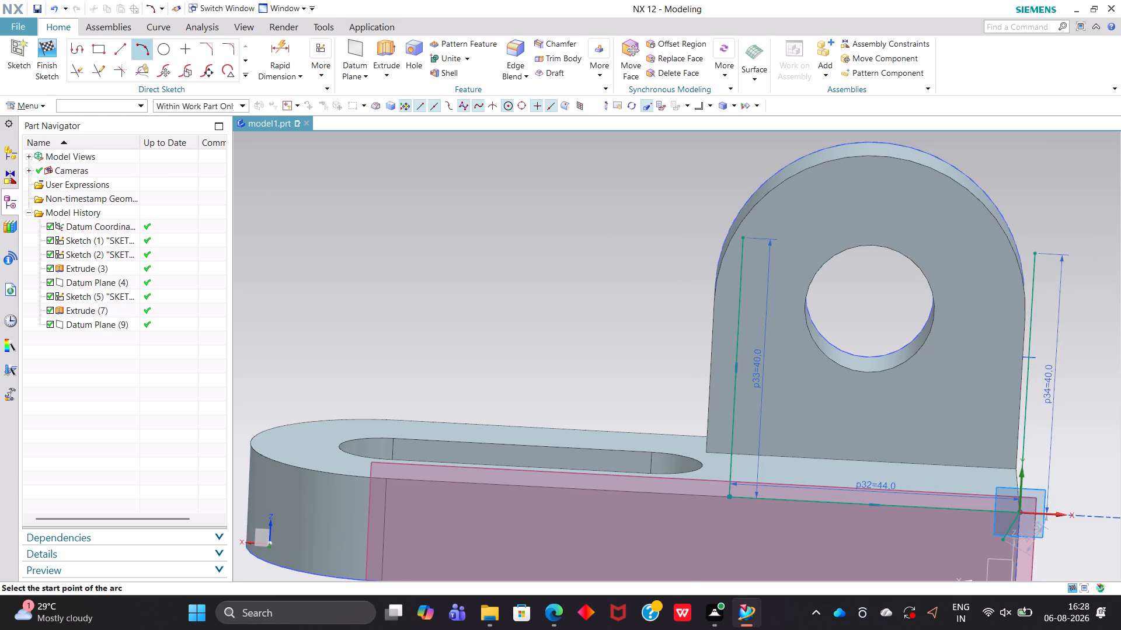
{"action": "left_click", "coordinate": [744, 239]}
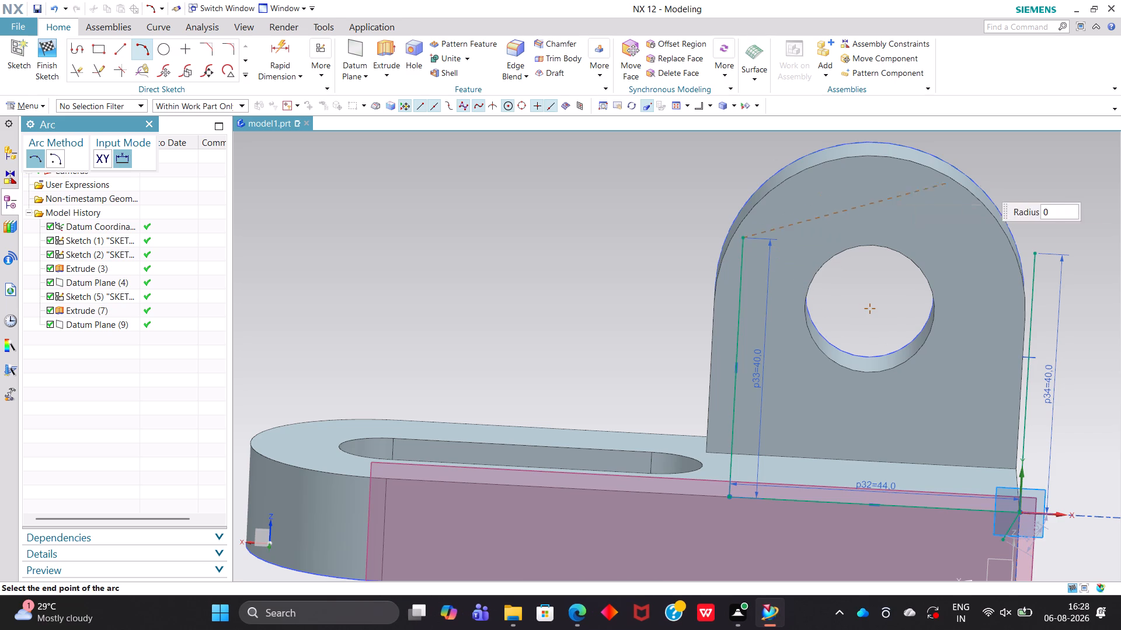
{"action": "left_click", "coordinate": [1036, 252]}
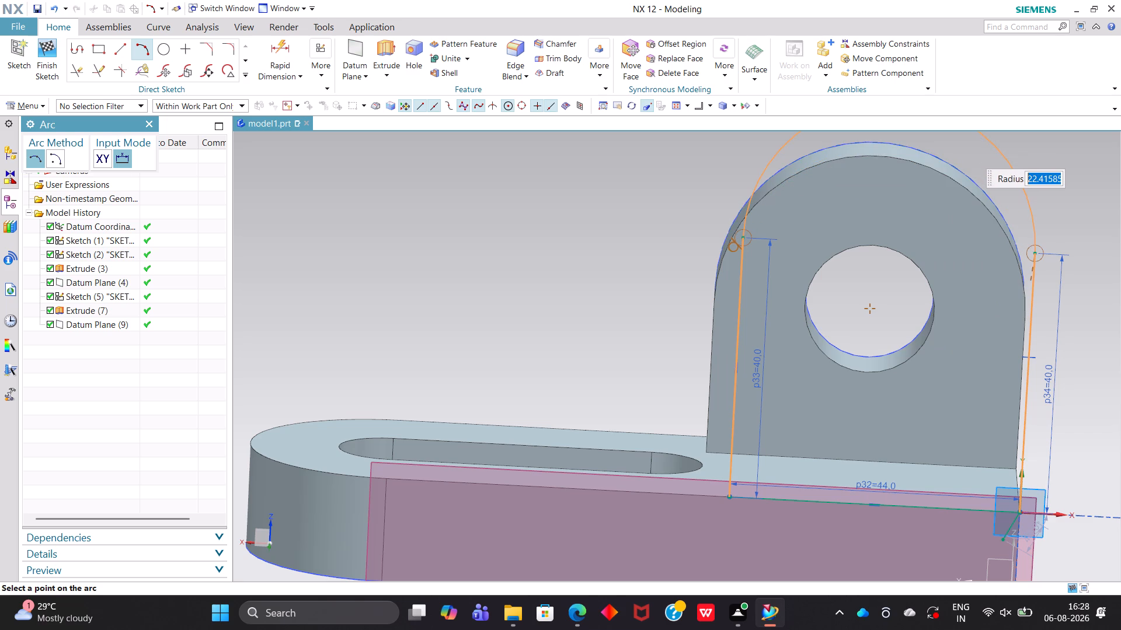
{"action": "type", "text": "24"}
{"action": "key", "text": "Return"}
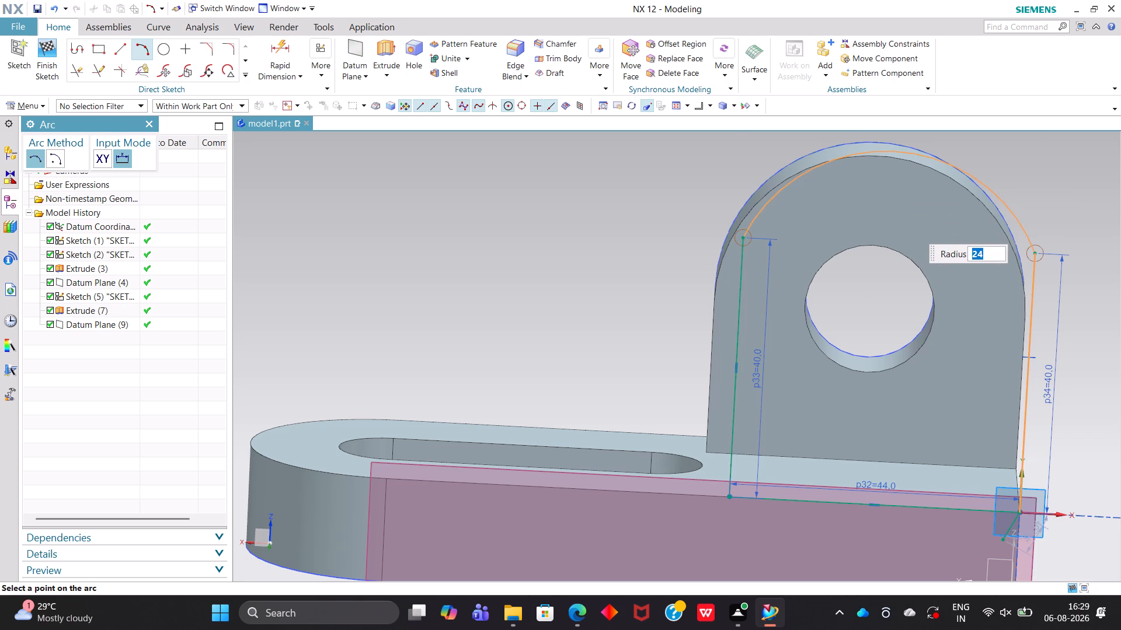
{"action": "left_click", "coordinate": [910, 225]}
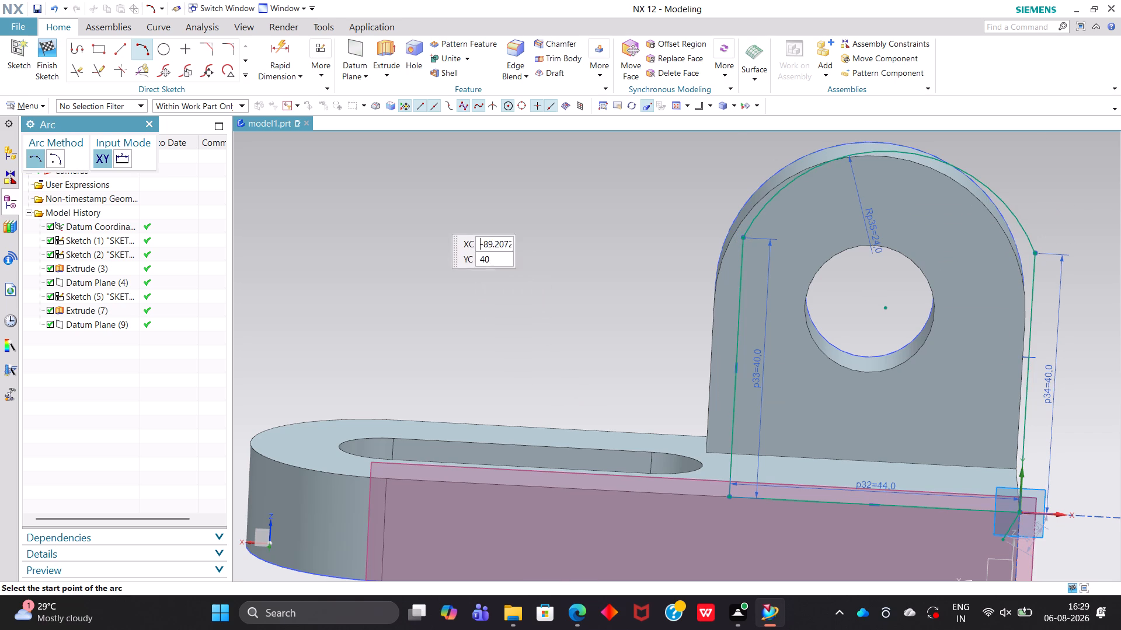
Draw a 20 mm diameter circle centred on the centre of the 24 mm radius arc.
{"action": "left_click", "coordinate": [158, 54]}
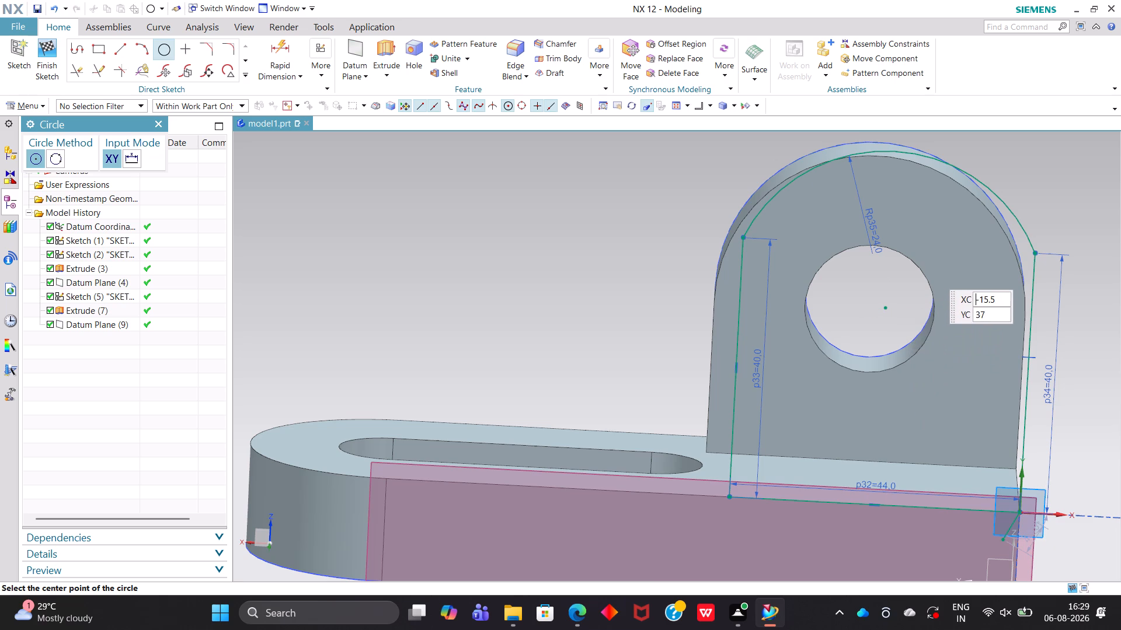
{"action": "left_click", "coordinate": [886, 309]}
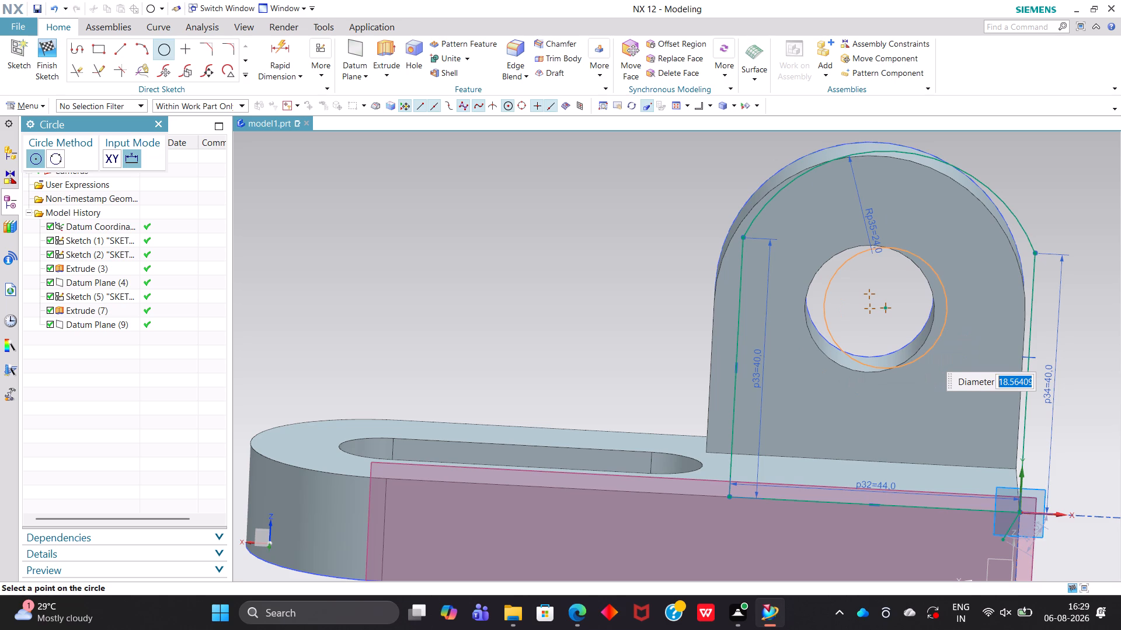
{"action": "type", "text": "20"}
{"action": "key", "text": "Return"}
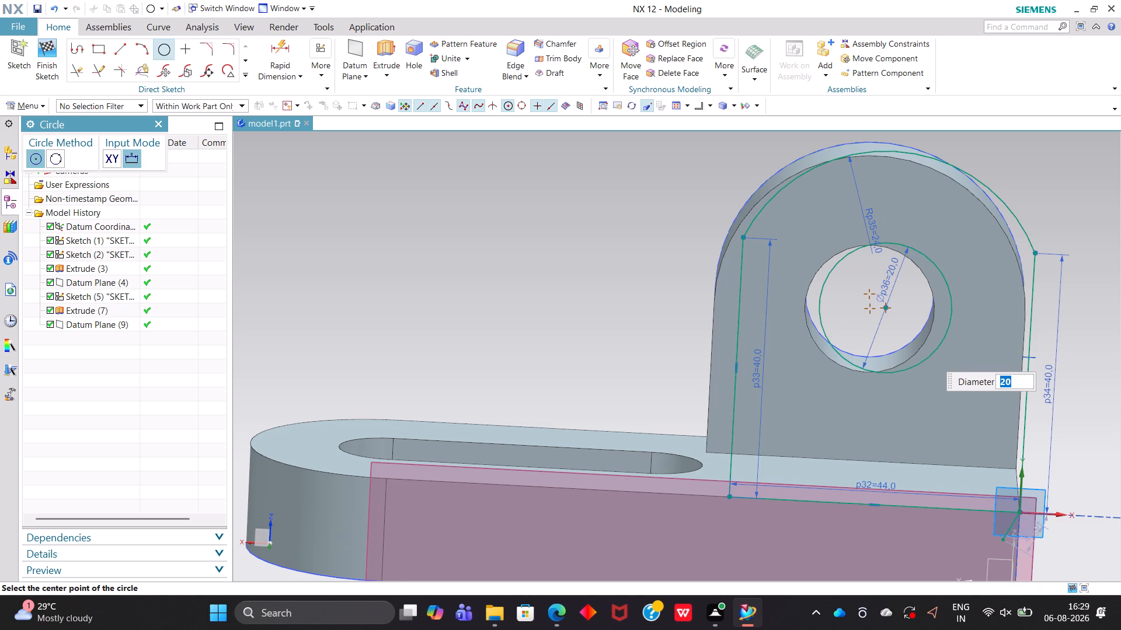
{"action": "key", "text": "Escape"}
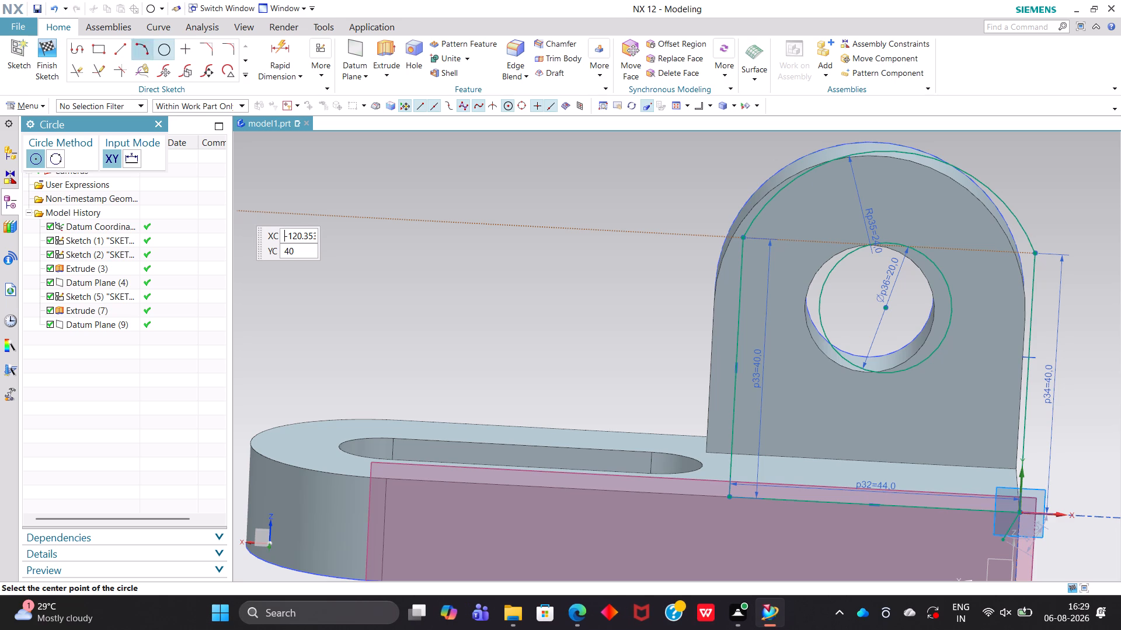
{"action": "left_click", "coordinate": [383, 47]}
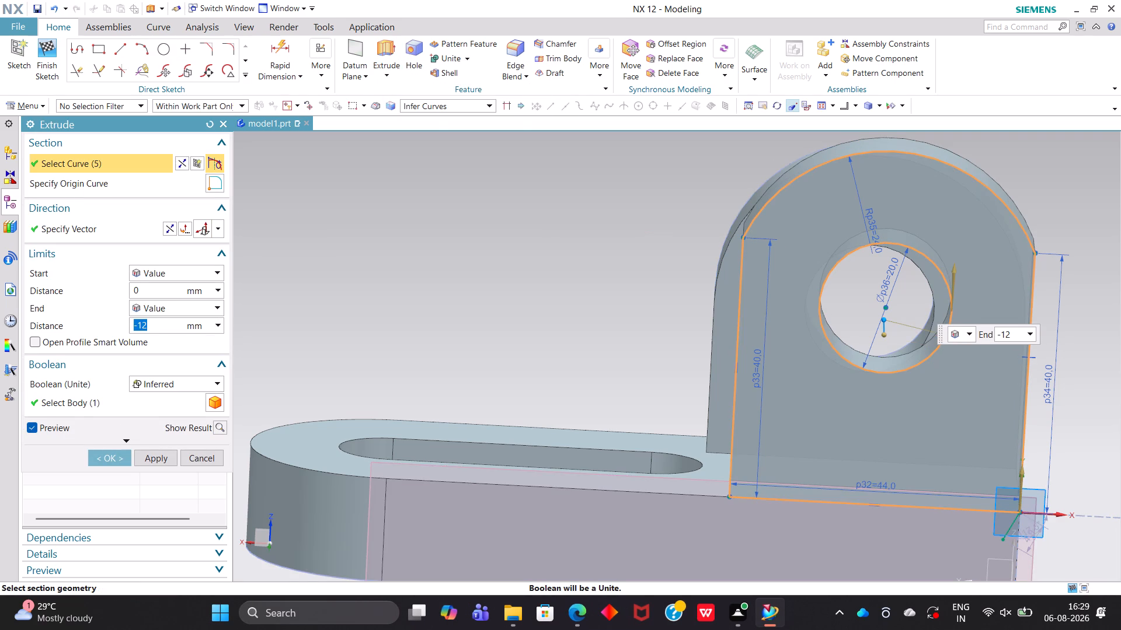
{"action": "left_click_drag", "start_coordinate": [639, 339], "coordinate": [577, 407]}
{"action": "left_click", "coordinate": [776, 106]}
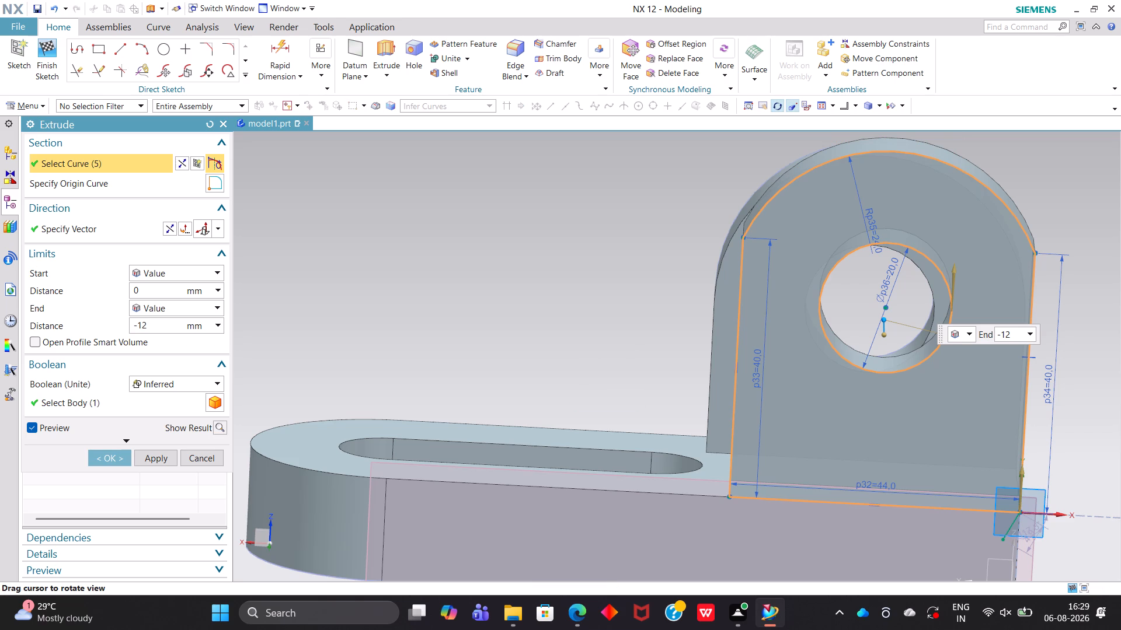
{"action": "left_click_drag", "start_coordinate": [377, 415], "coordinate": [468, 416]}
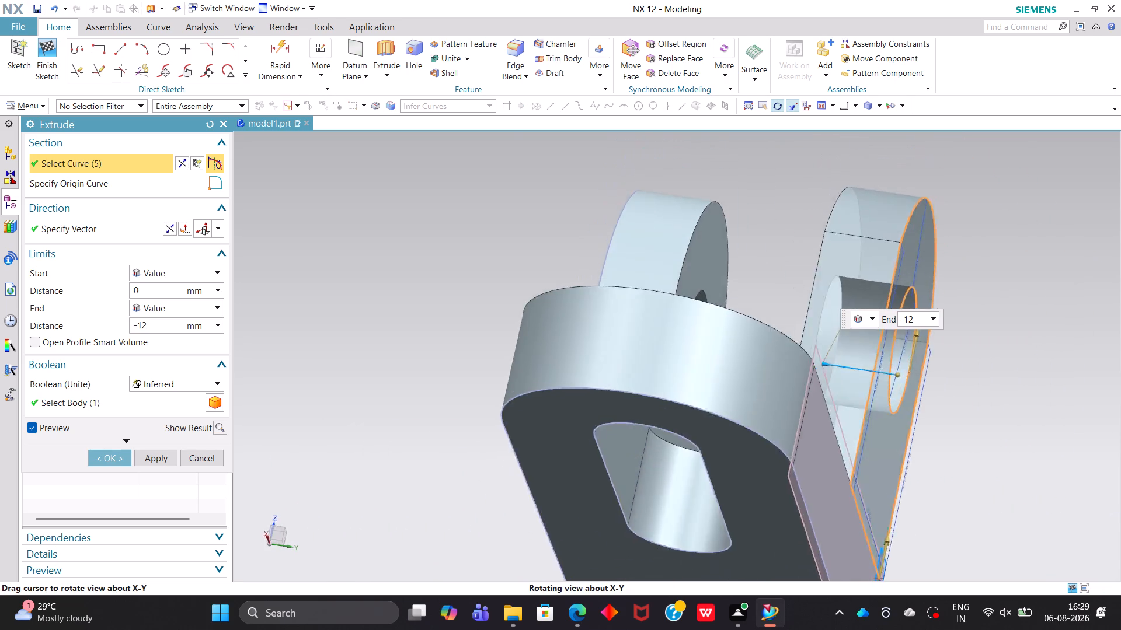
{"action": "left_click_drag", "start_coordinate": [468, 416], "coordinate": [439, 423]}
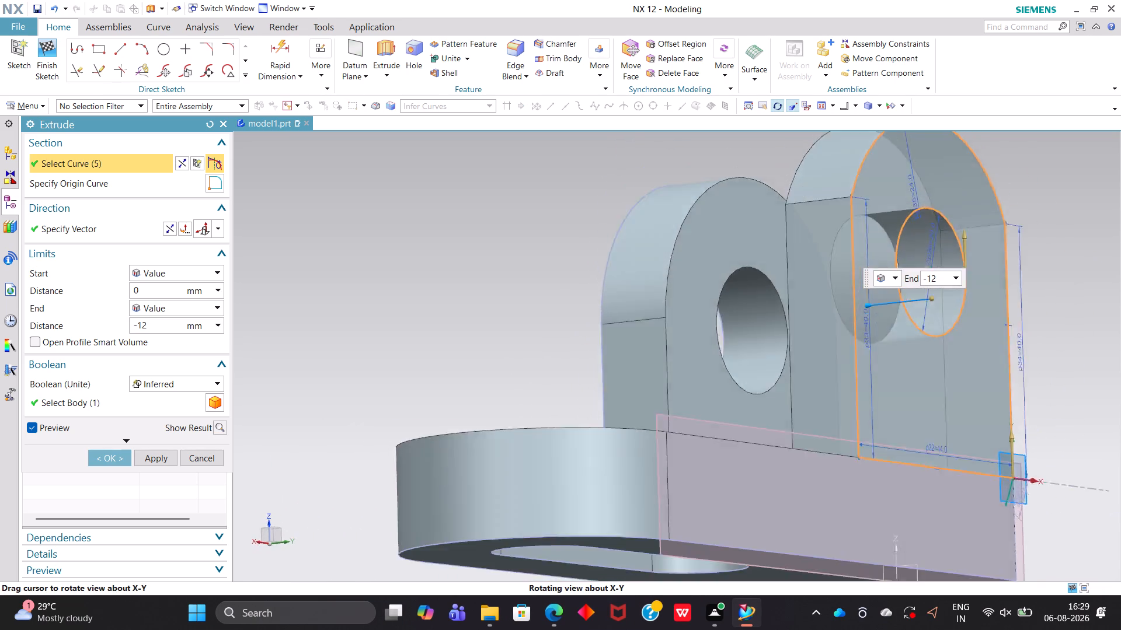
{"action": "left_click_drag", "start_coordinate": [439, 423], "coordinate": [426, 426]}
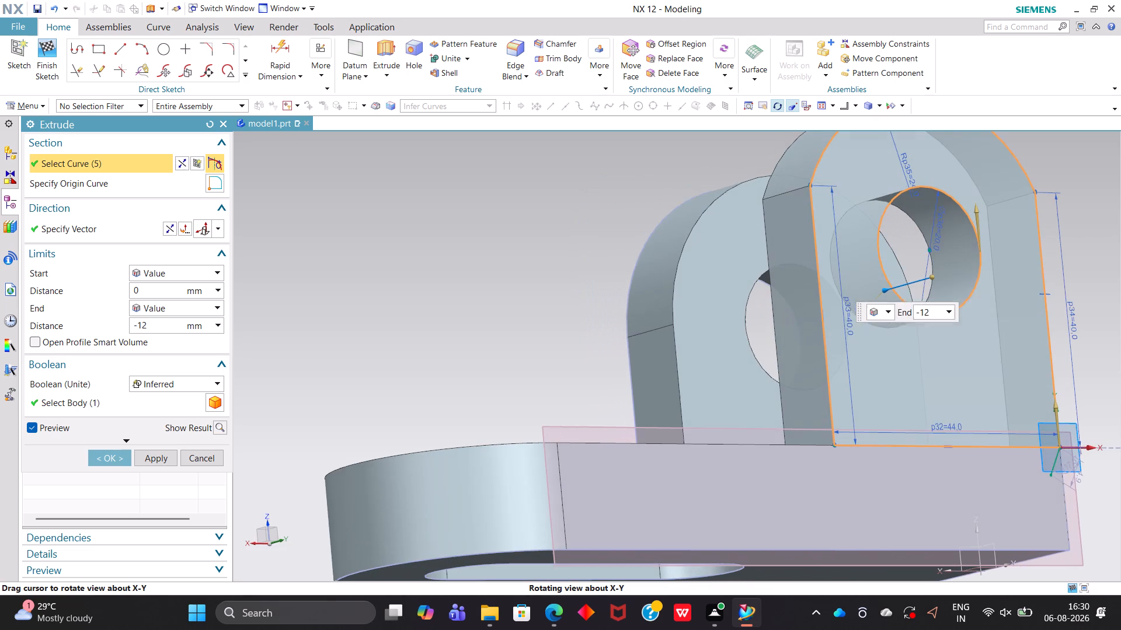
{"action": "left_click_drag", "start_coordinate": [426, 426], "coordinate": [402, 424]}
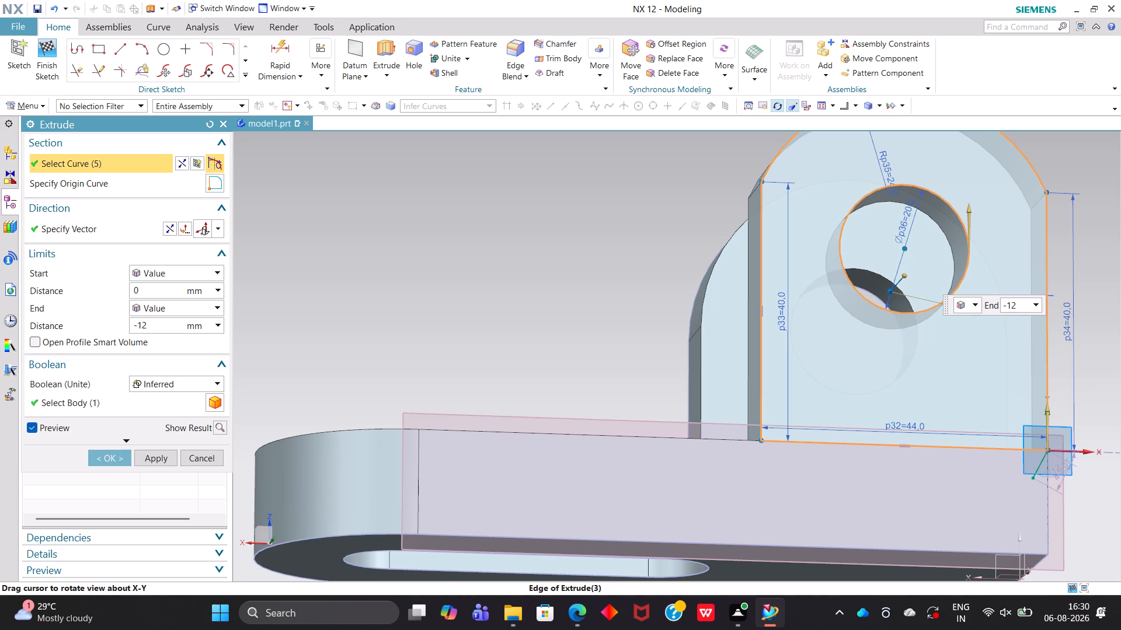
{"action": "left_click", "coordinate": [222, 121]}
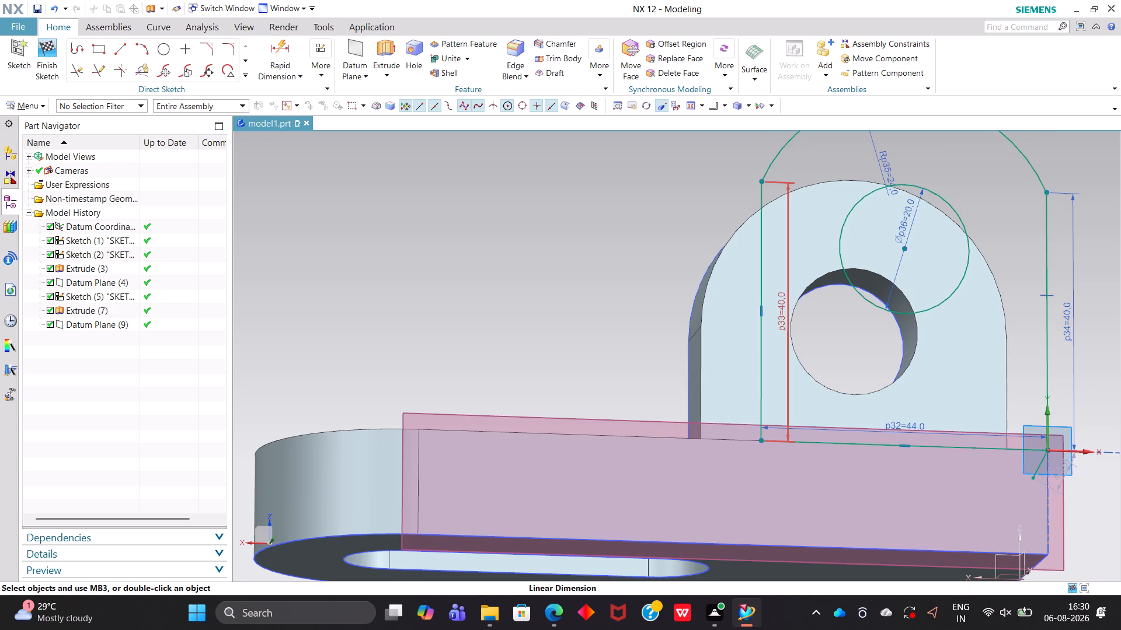
Set the length of the vertical line farther from the sketch origin to 24 mm and place its dimension outside the profile.
{"action": "left_click", "coordinate": [781, 300]}
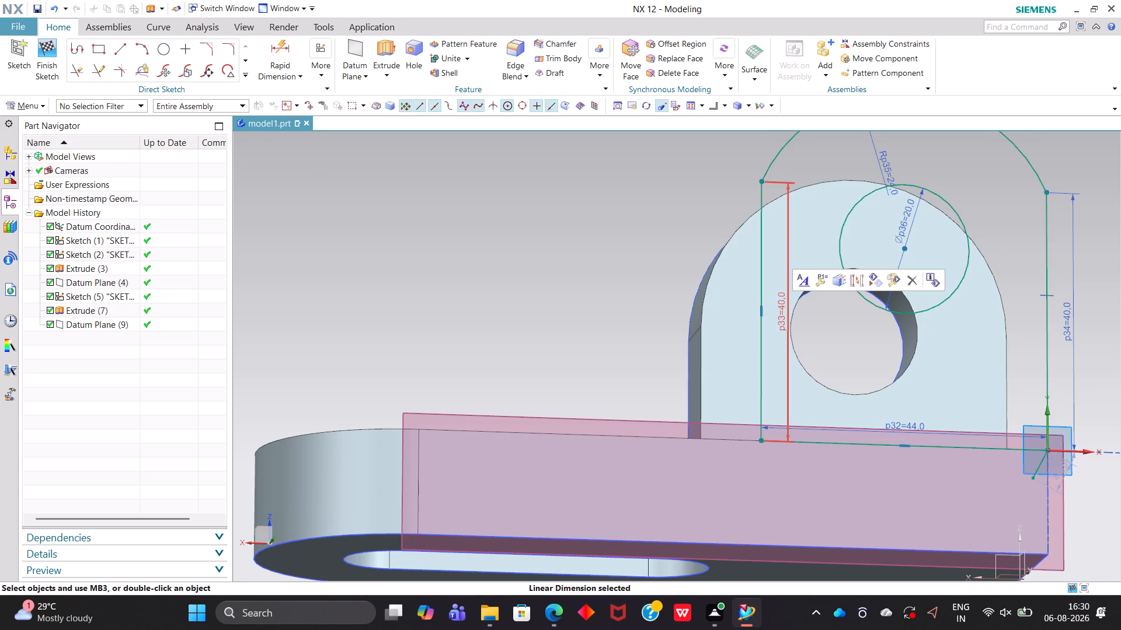
{"action": "double_click", "coordinate": [781, 299]}
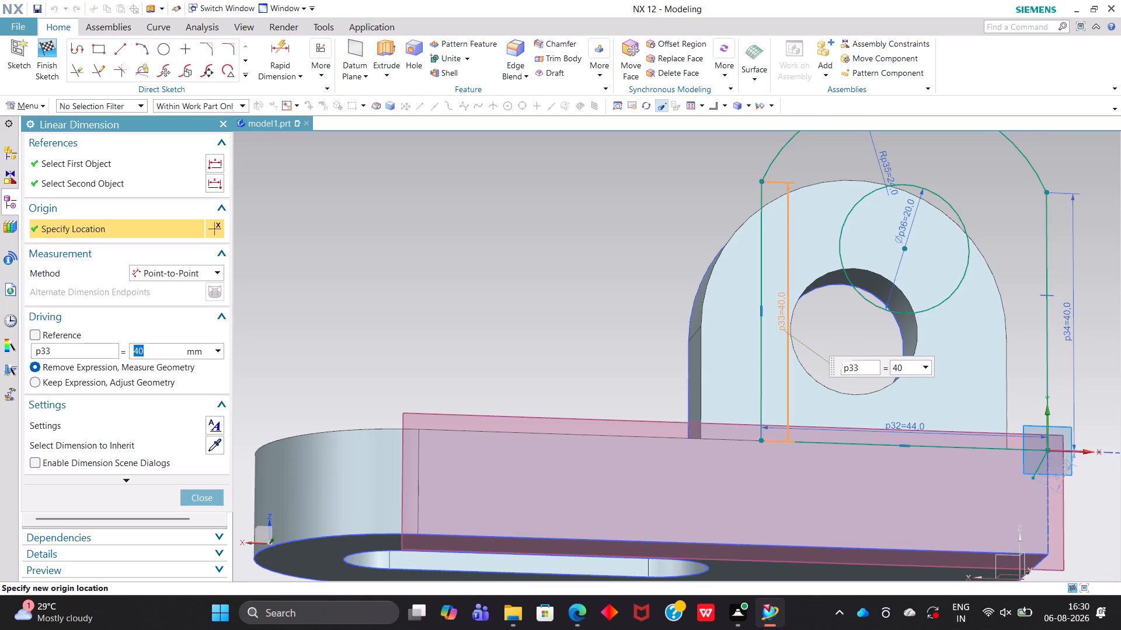
{"action": "left_click", "coordinate": [913, 366]}
{"action": "key", "text": "BackSpace"}
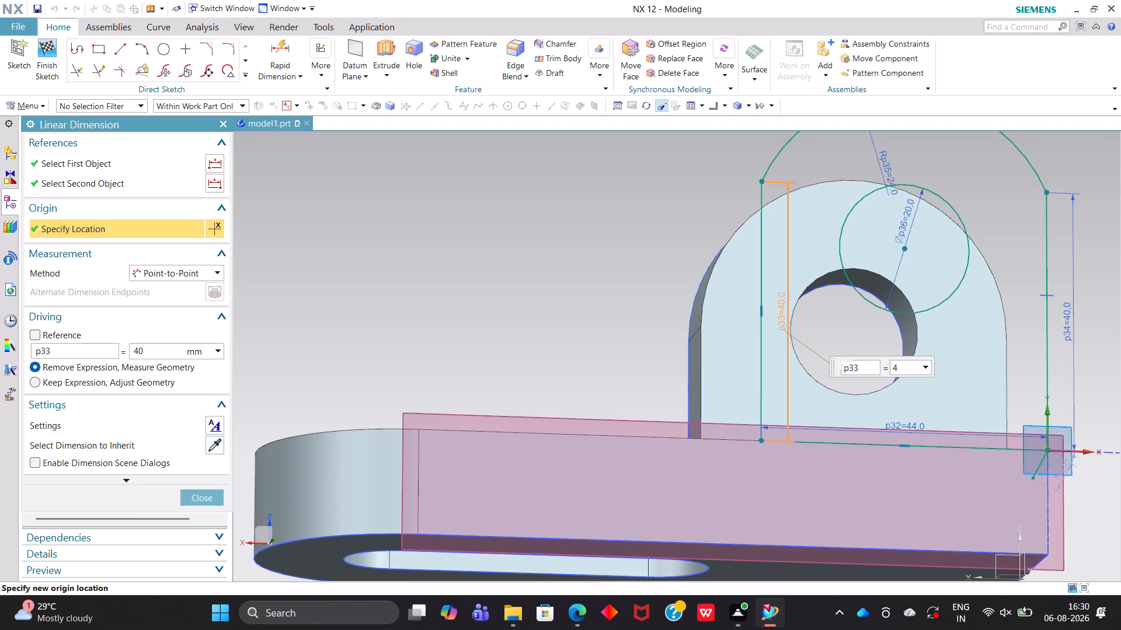
{"action": "key", "text": "BackSpace"}
{"action": "type", "text": "24"}
{"action": "key", "text": "Return"}
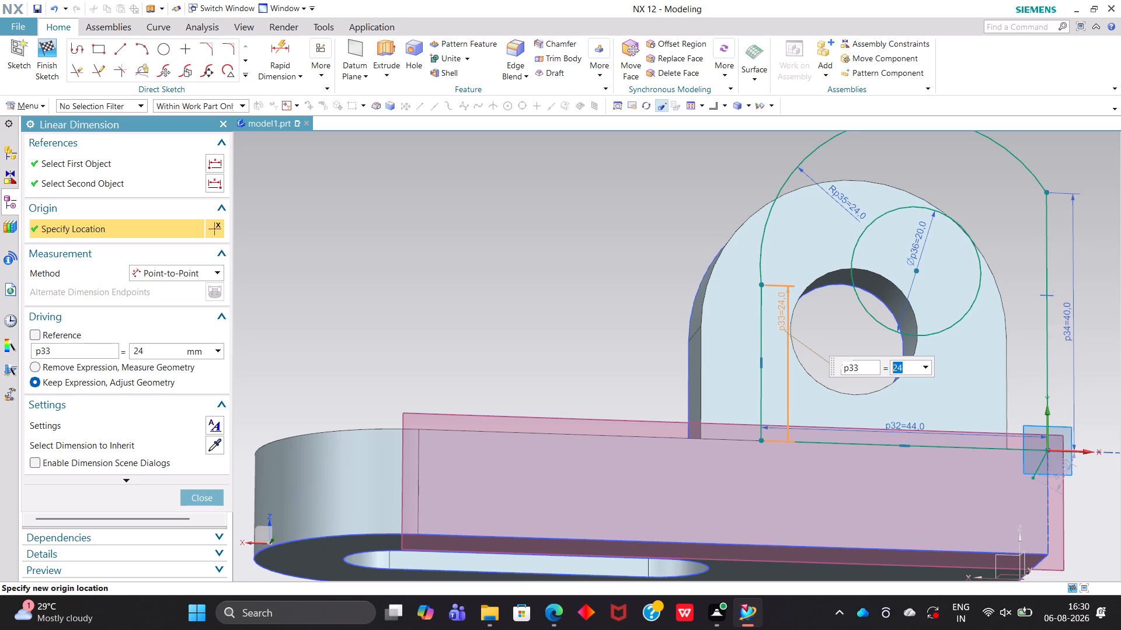
{"action": "key", "text": "Return"}
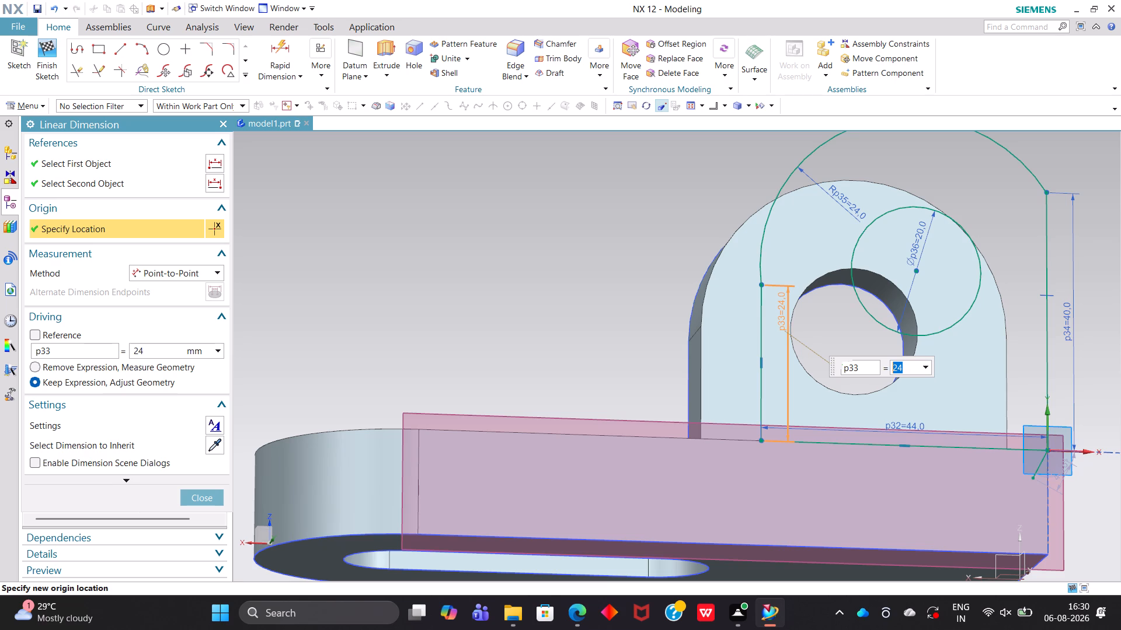
{"action": "left_click", "coordinate": [739, 362]}
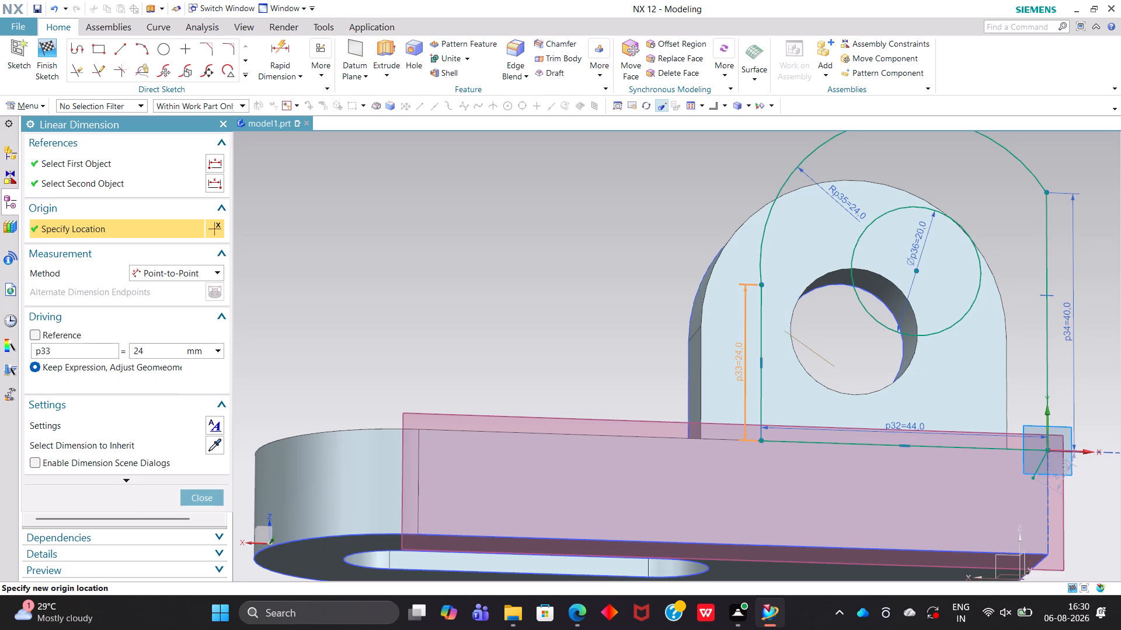
{"action": "left_click", "coordinate": [679, 355]}
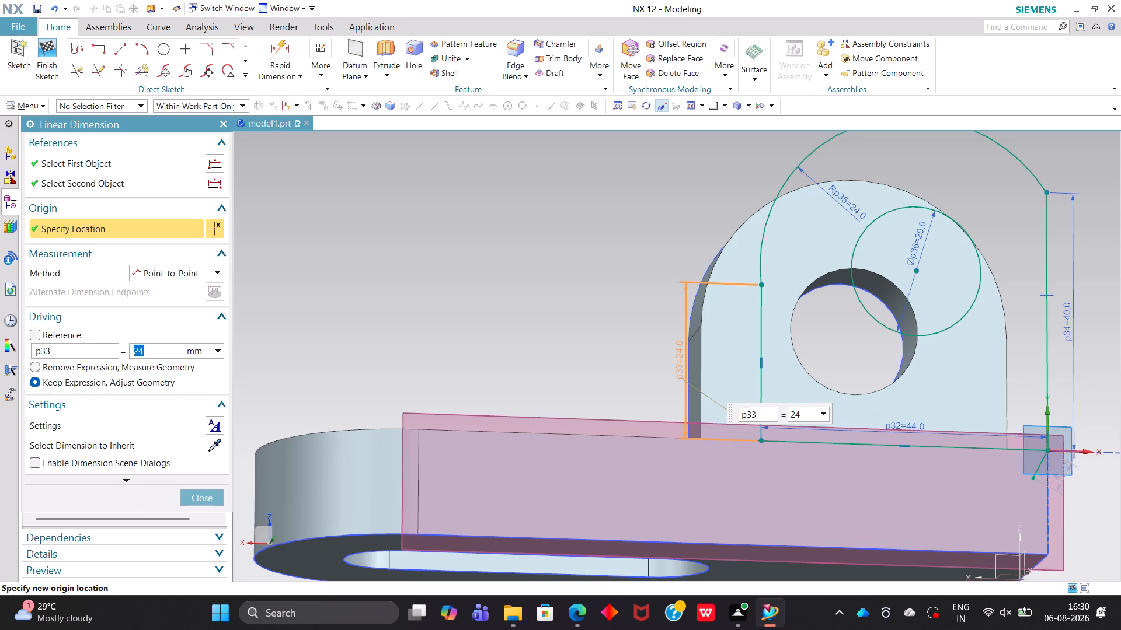
Set the length of the vertical line at the sketch origin to 24 mm and place its dimension outside the profile.
{"action": "left_click", "coordinate": [1068, 312]}
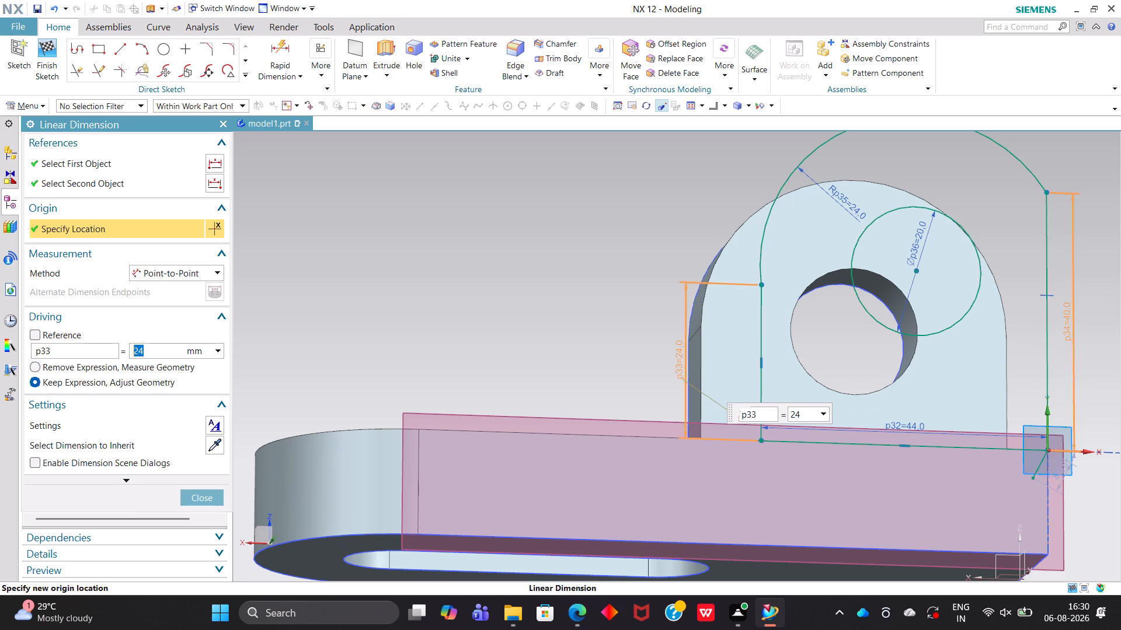
{"action": "double_click", "coordinate": [1068, 312]}
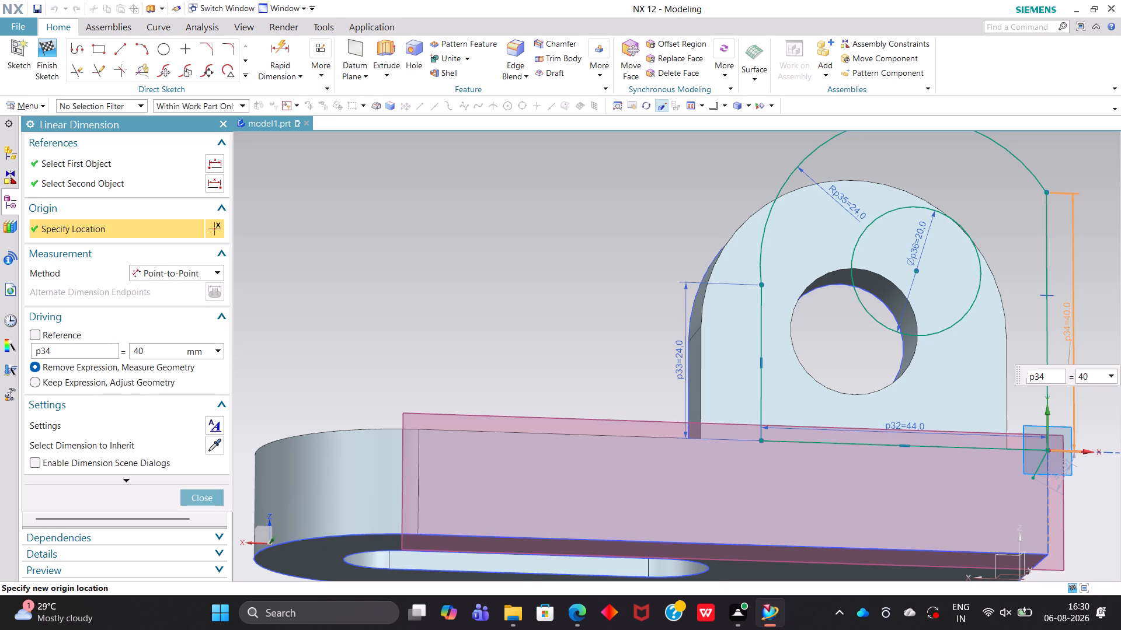
{"action": "left_click", "coordinate": [1095, 372]}
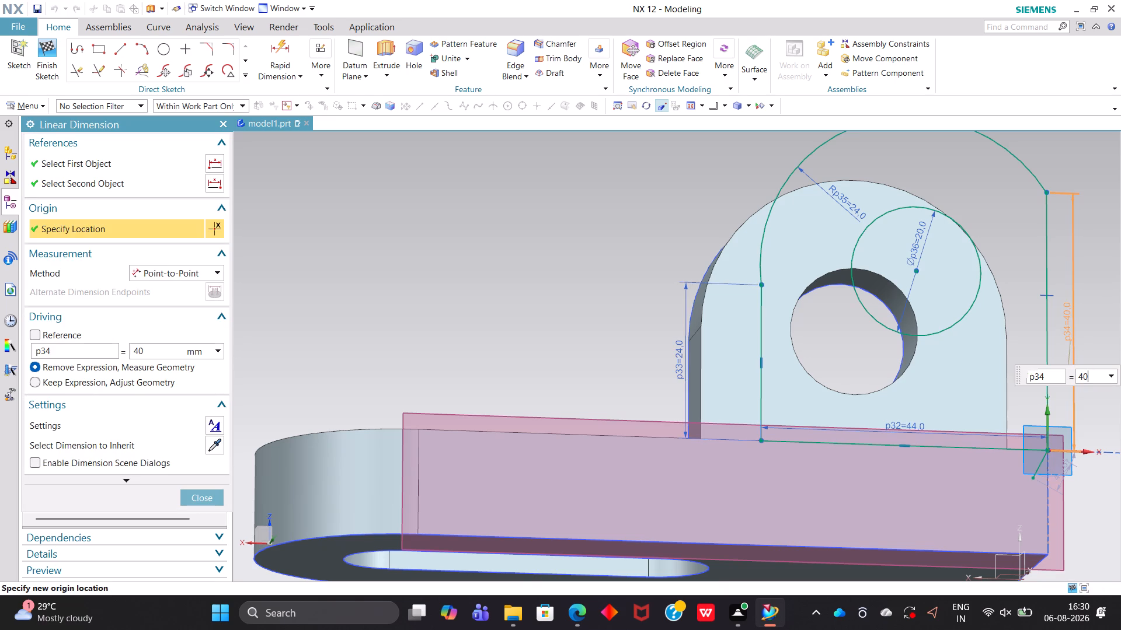
{"action": "key", "text": "BackSpace"}
{"action": "key", "text": "BackSpace"}
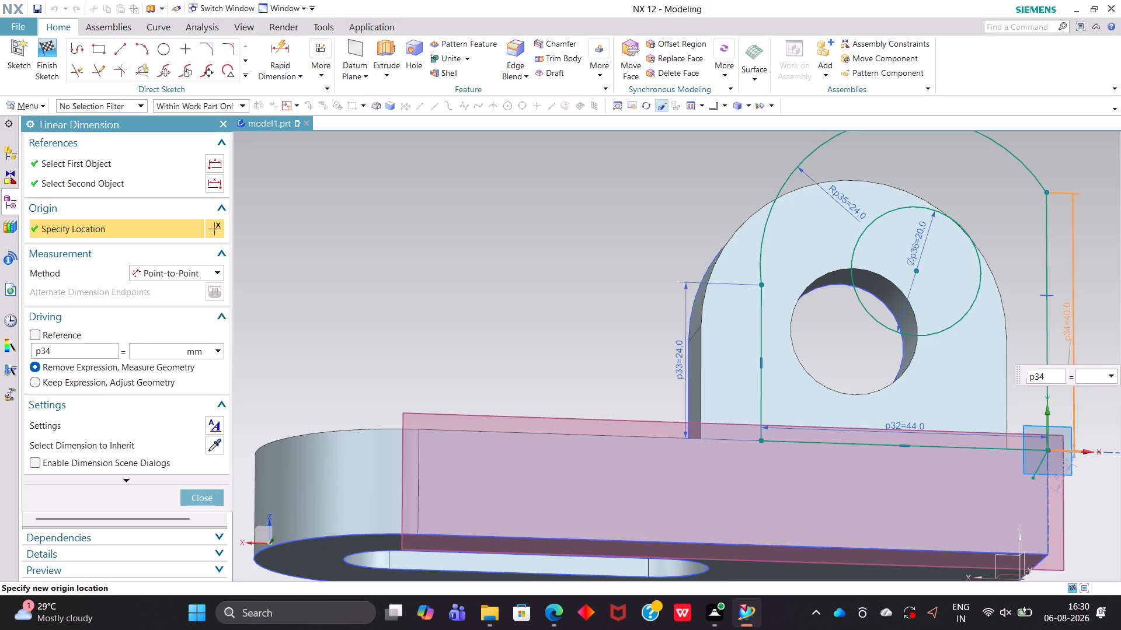
{"action": "type", "text": "24"}
{"action": "key", "text": "Return"}
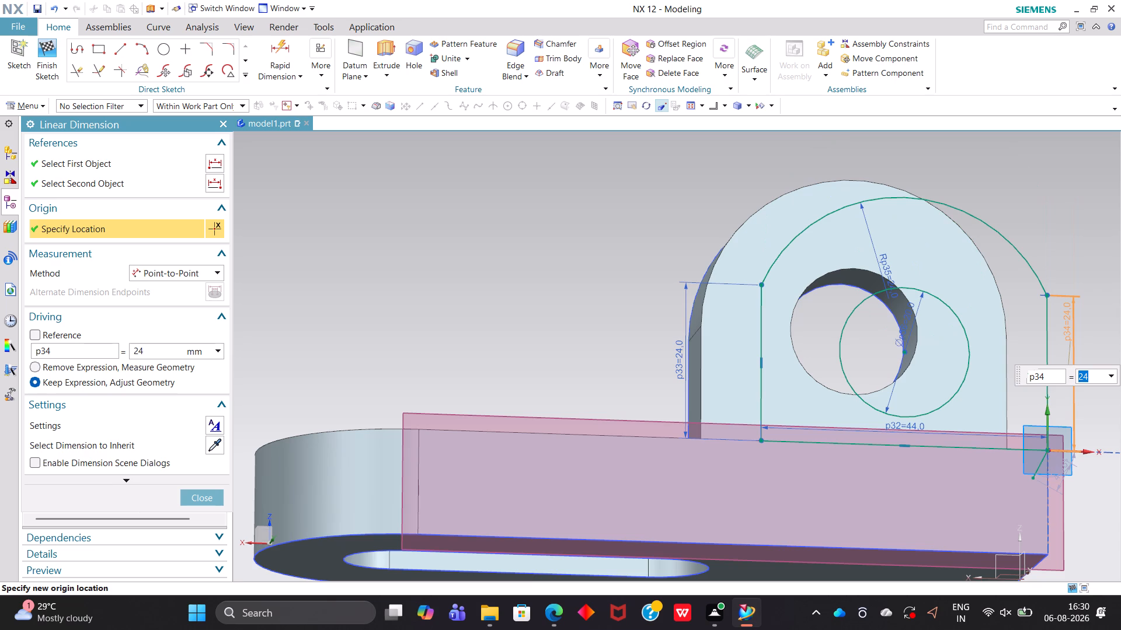
{"action": "left_click", "coordinate": [1068, 185]}
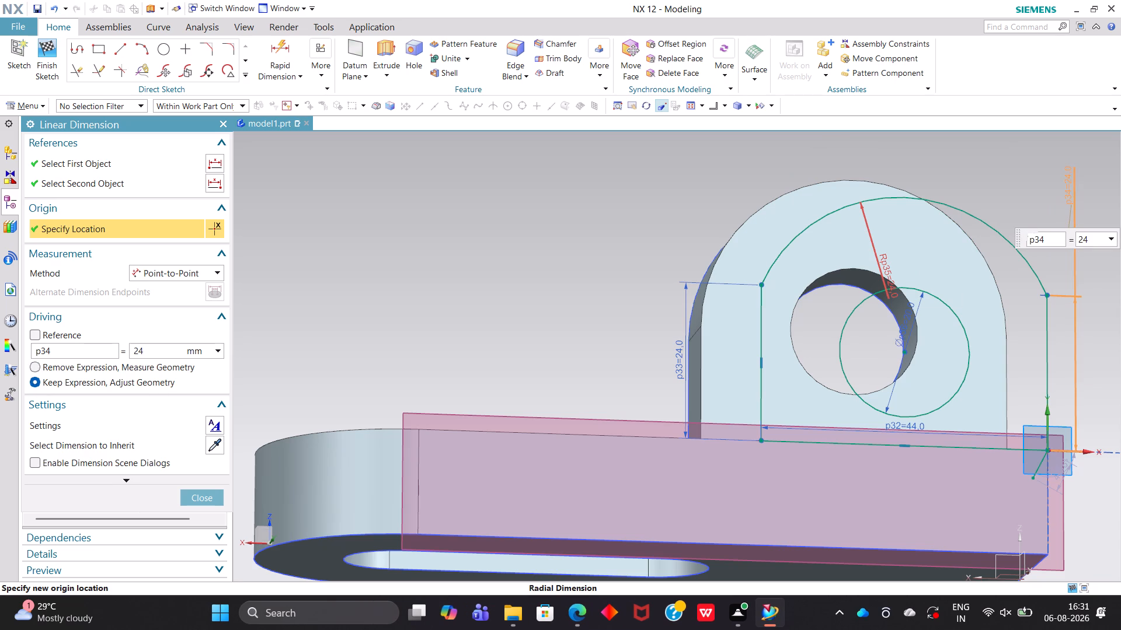
{"action": "left_click", "coordinate": [956, 316]}
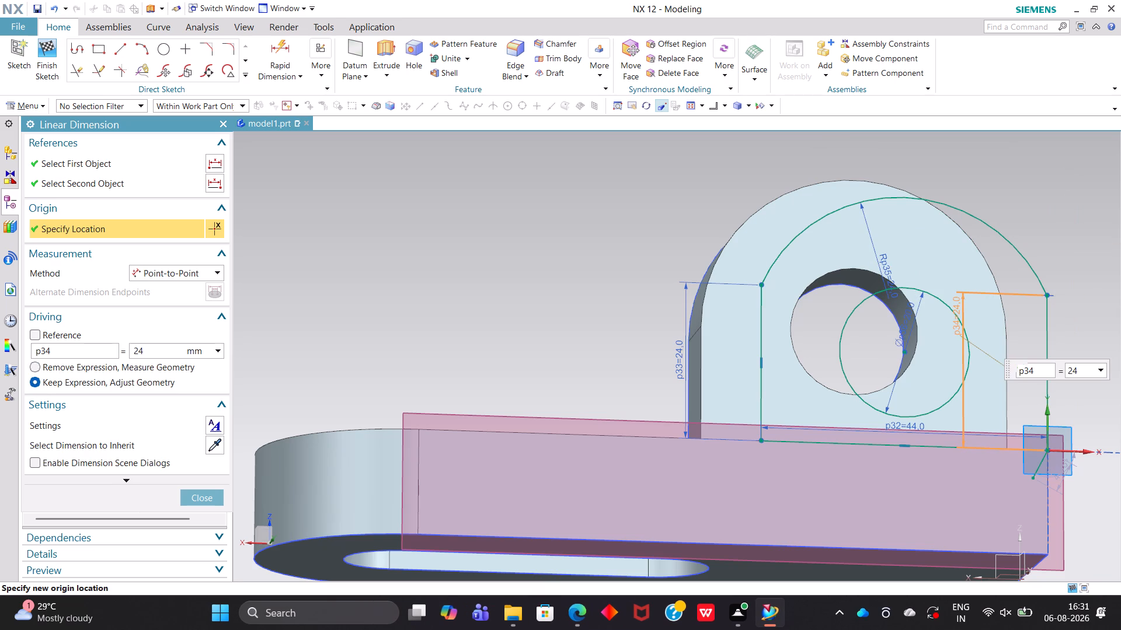
{"action": "left_click_drag", "start_coordinate": [1007, 337], "coordinate": [1028, 343]}
{"action": "left_click_drag", "start_coordinate": [1013, 334], "coordinate": [1054, 334]}
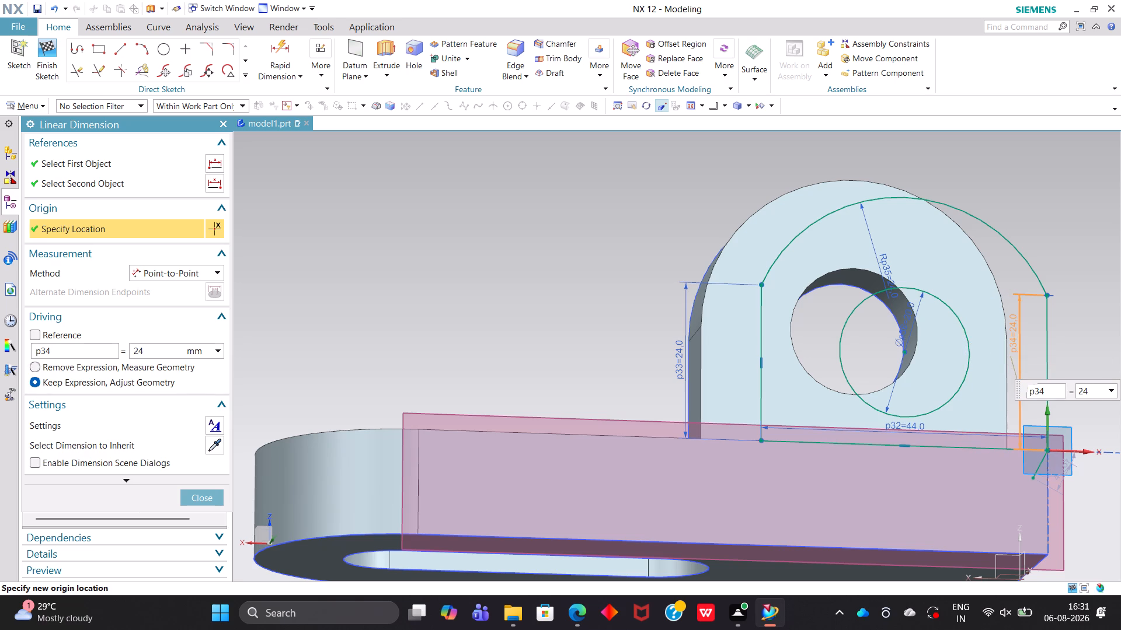
{"action": "left_click", "coordinate": [1093, 336]}
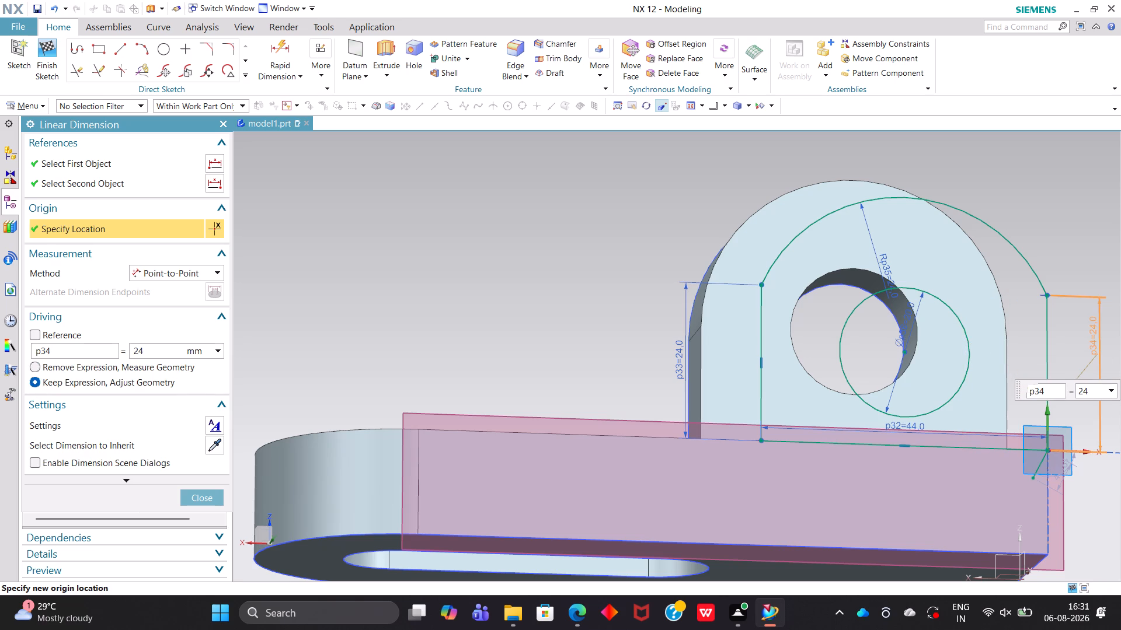
{"action": "key", "text": "Escape"}
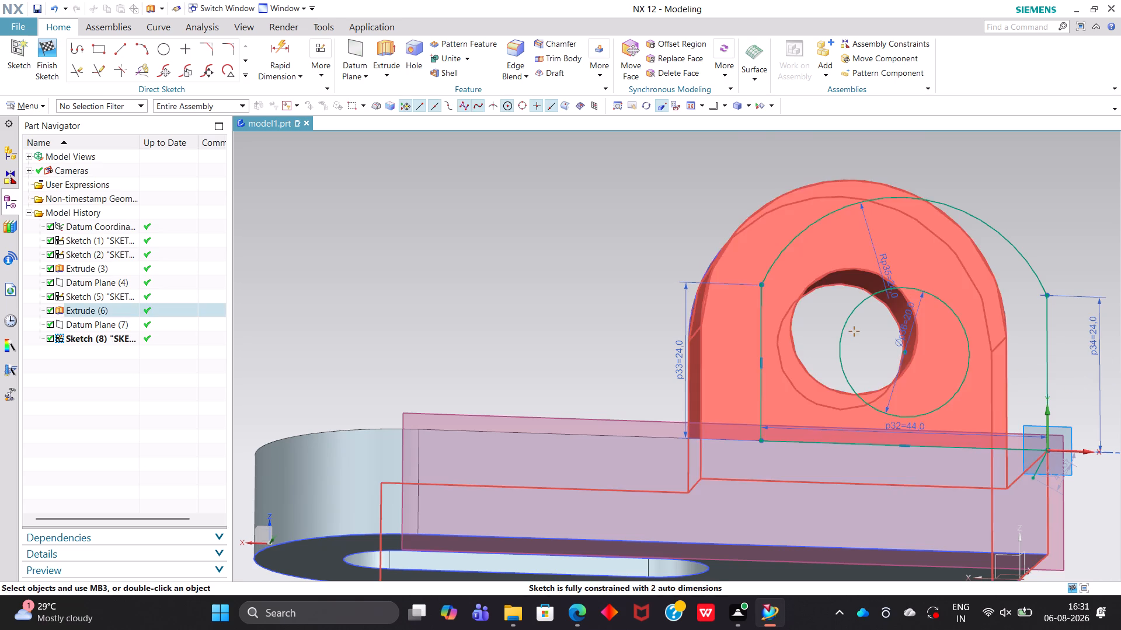
Delete the 20 mm diameter circle and the 24 mm radius arc from the second upright's sketch.
{"action": "left_click", "coordinate": [969, 328]}
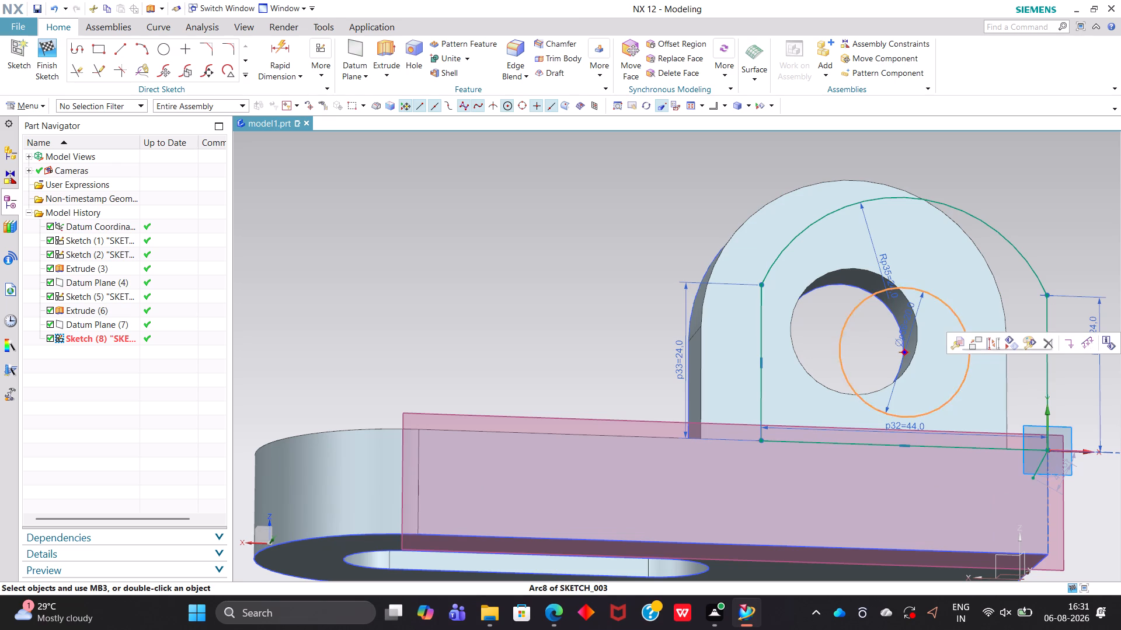
{"action": "left_click", "coordinate": [958, 320]}
{"action": "key", "text": "Delete"}
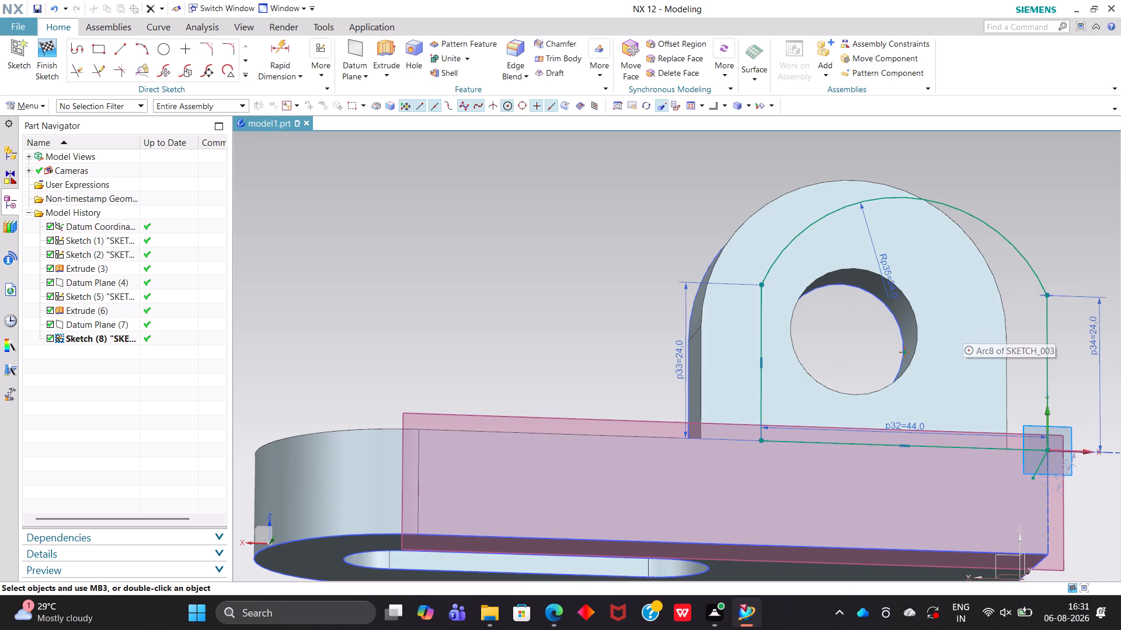
{"action": "left_click", "coordinate": [1027, 253]}
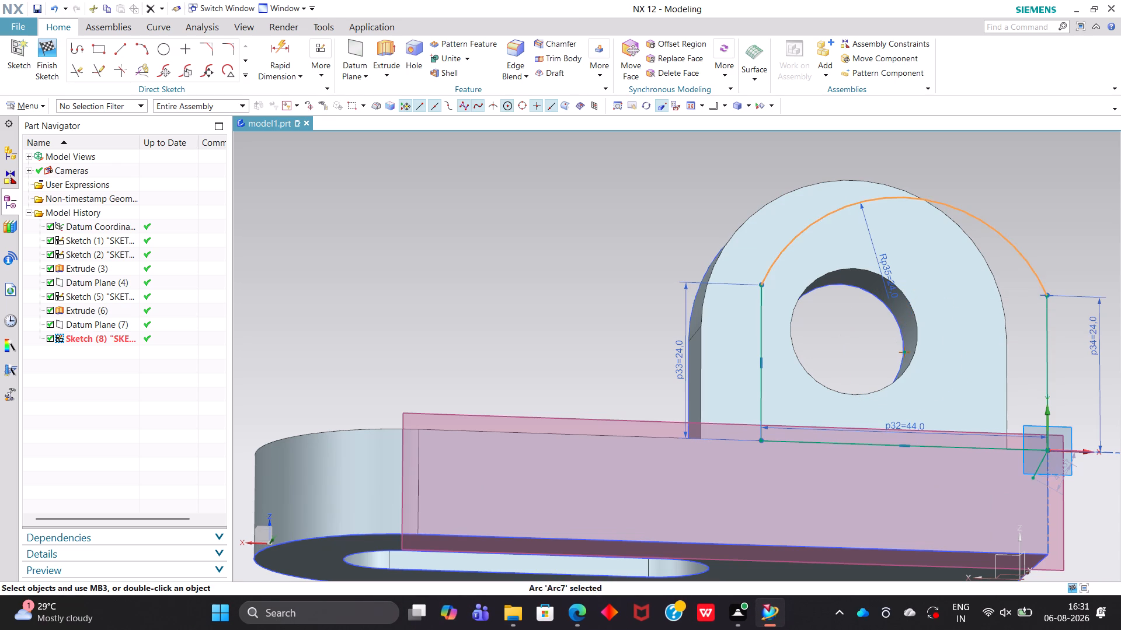
{"action": "key", "text": "Delete"}
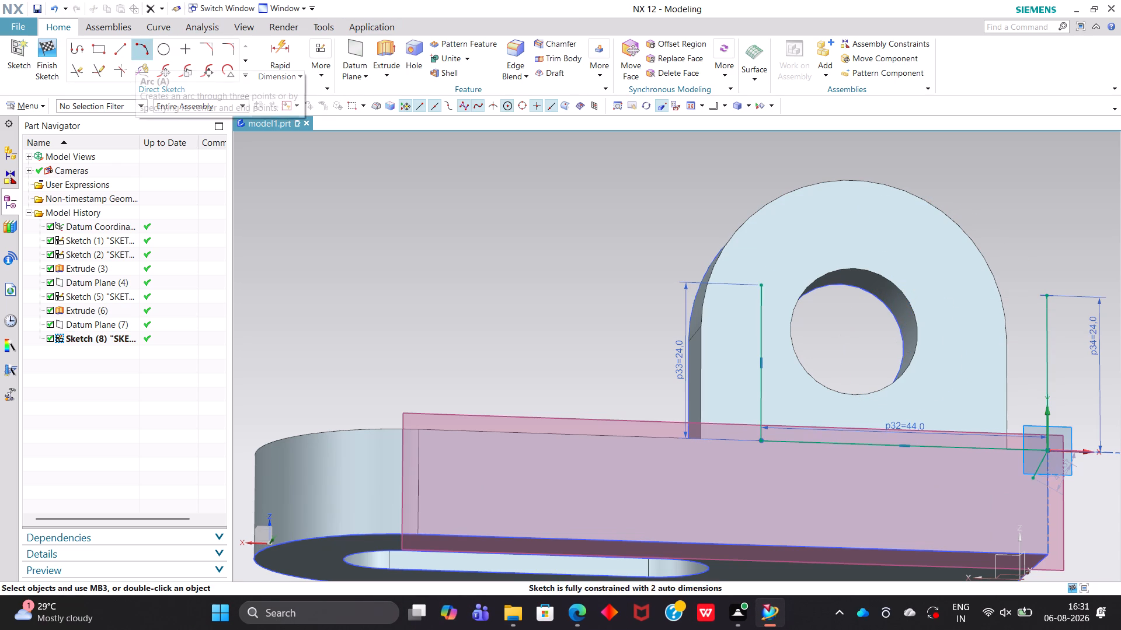
Draw a 24 mm radius three-point arc joining the upper ends of the two vertical lines, bulging upward.
{"action": "left_click", "coordinate": [135, 58]}
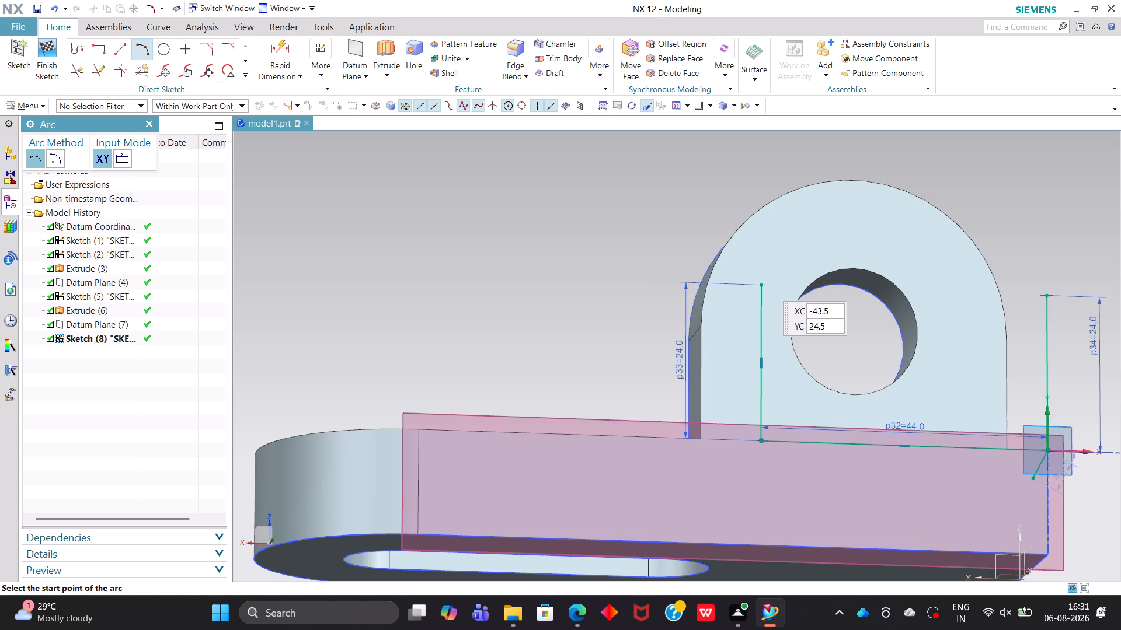
{"action": "left_click", "coordinate": [764, 282]}
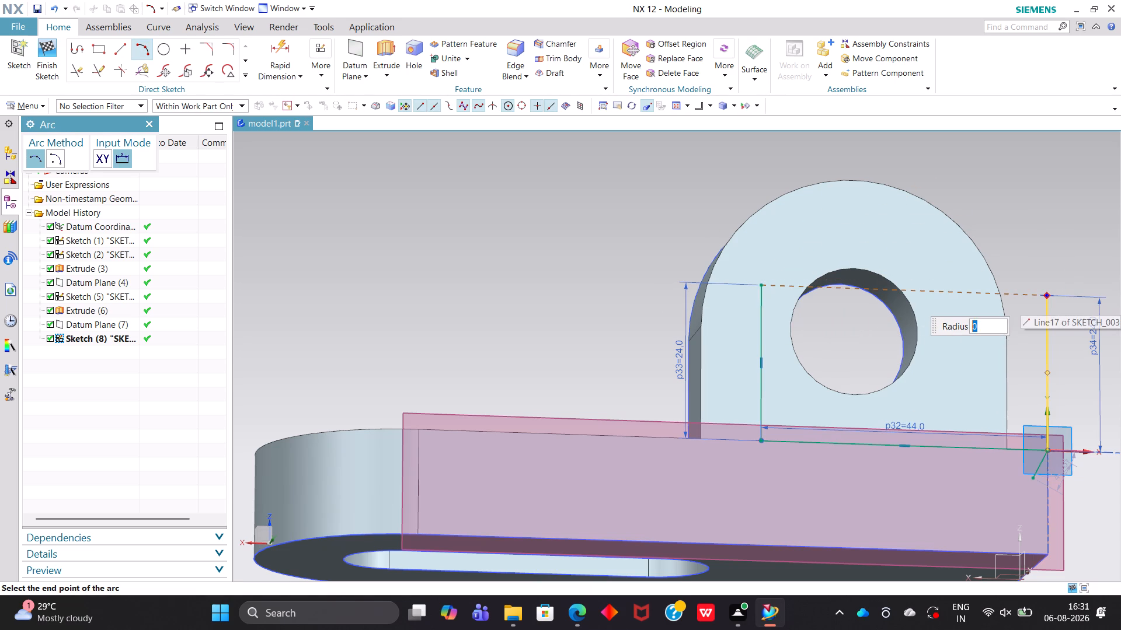
{"action": "left_click", "coordinate": [1049, 297]}
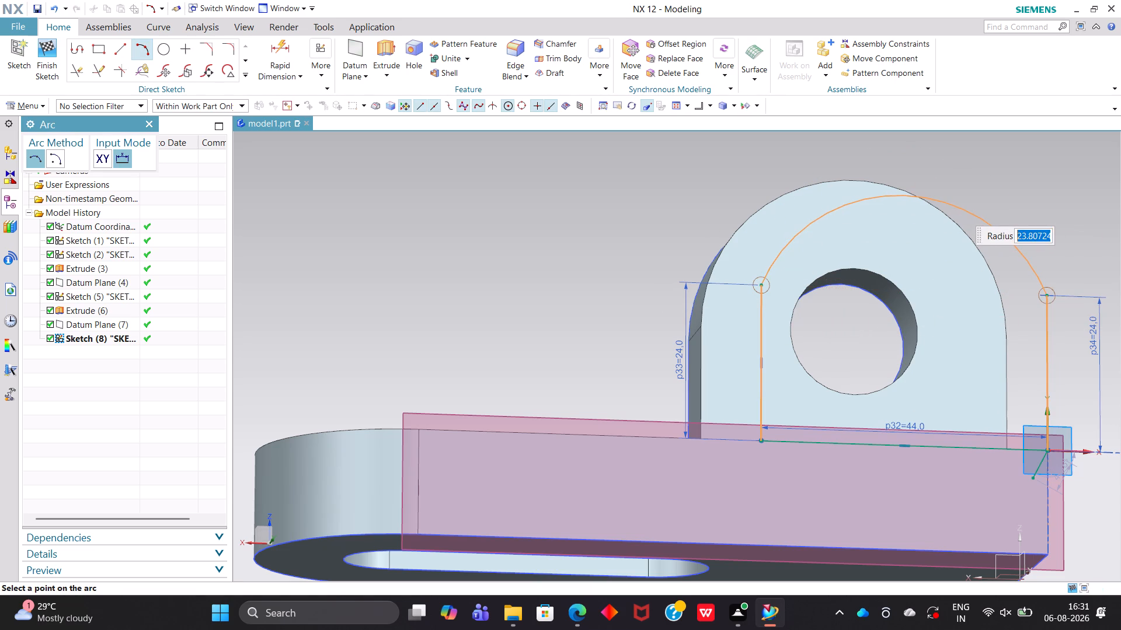
{"action": "type", "text": "24"}
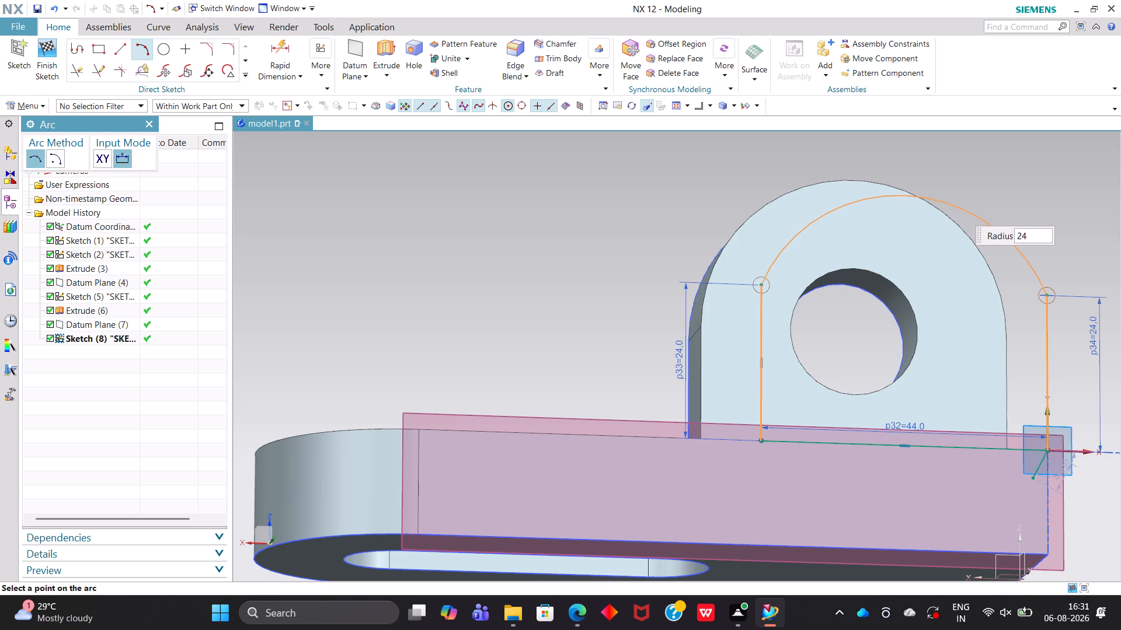
{"action": "key", "text": "Return"}
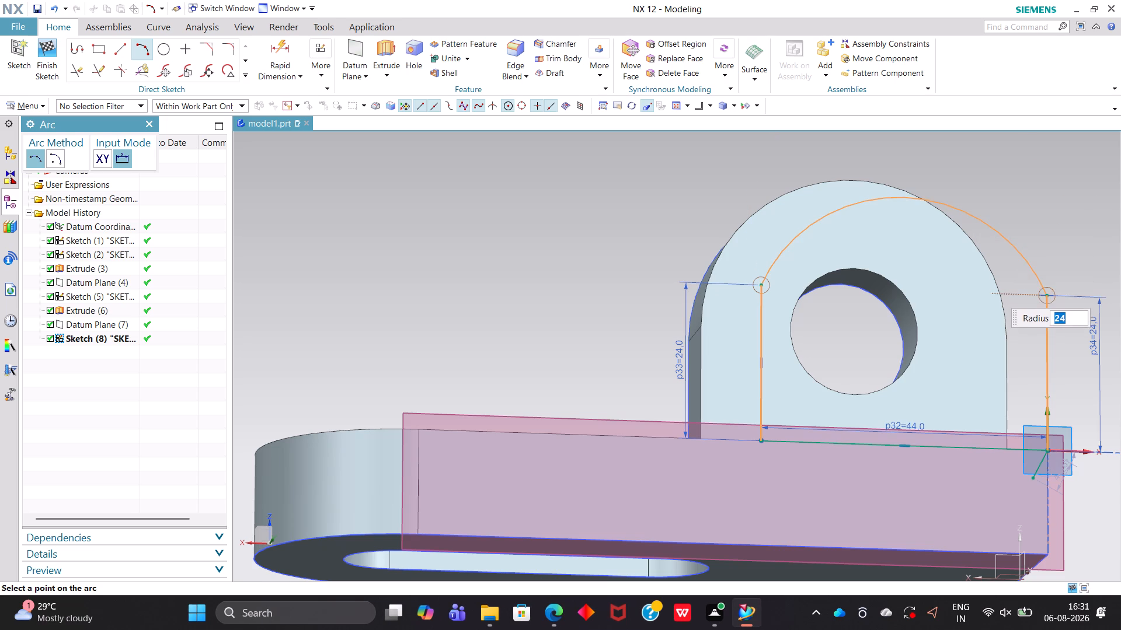
{"action": "left_click", "coordinate": [997, 222]}
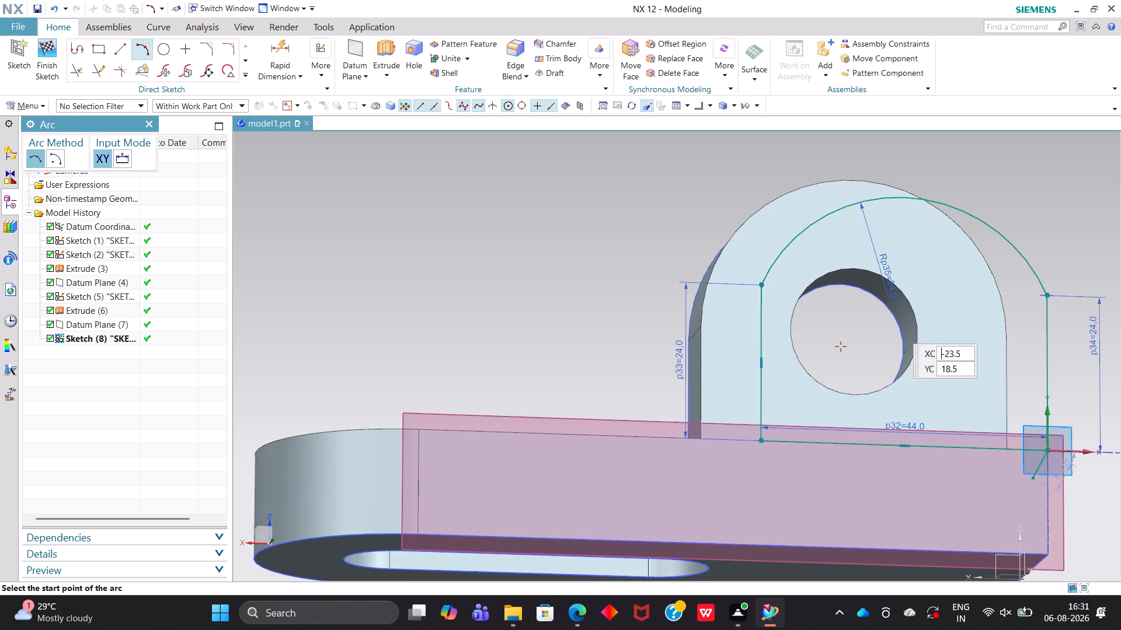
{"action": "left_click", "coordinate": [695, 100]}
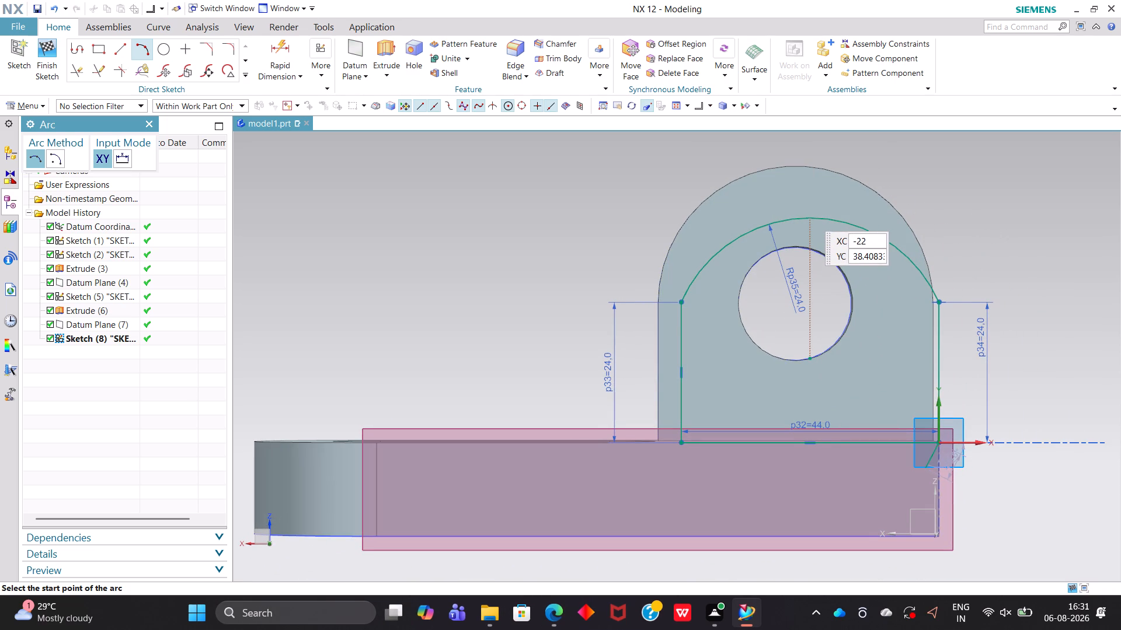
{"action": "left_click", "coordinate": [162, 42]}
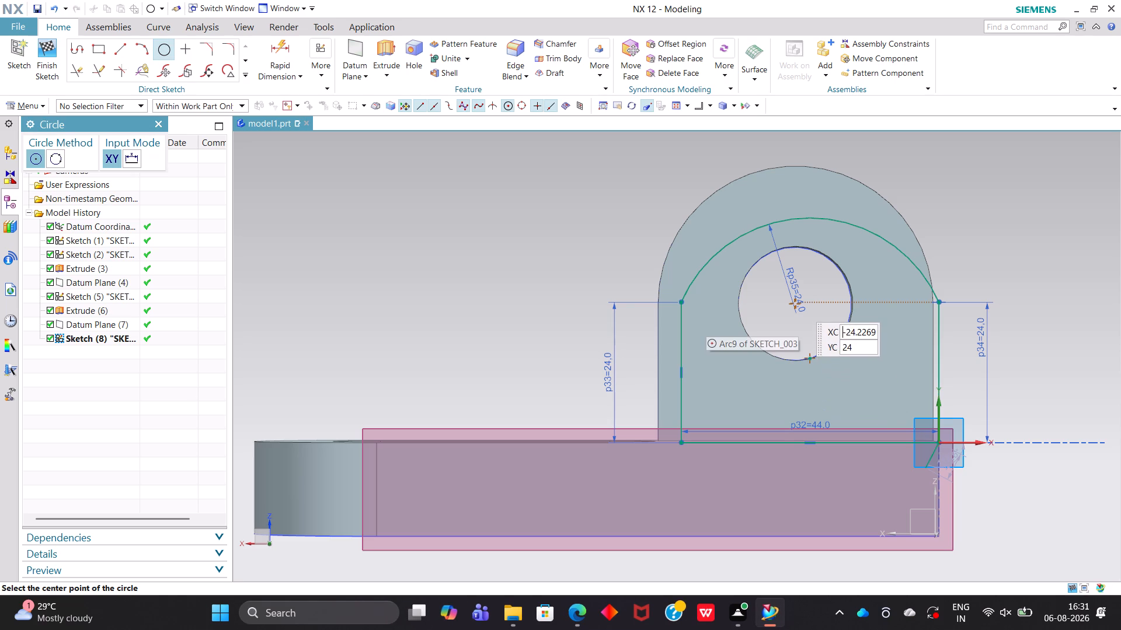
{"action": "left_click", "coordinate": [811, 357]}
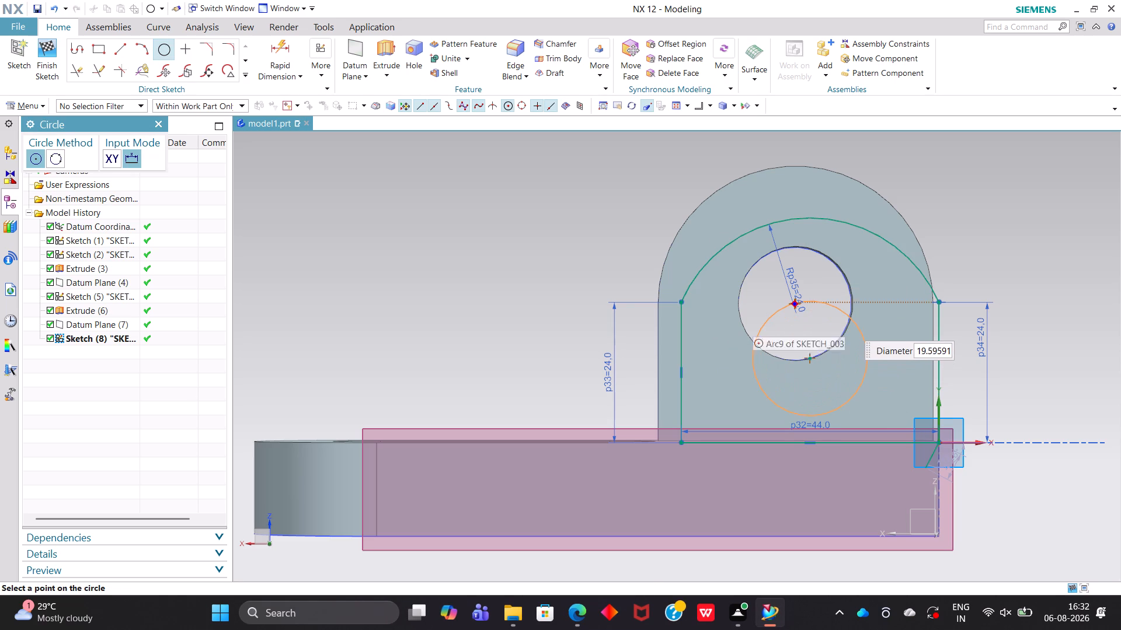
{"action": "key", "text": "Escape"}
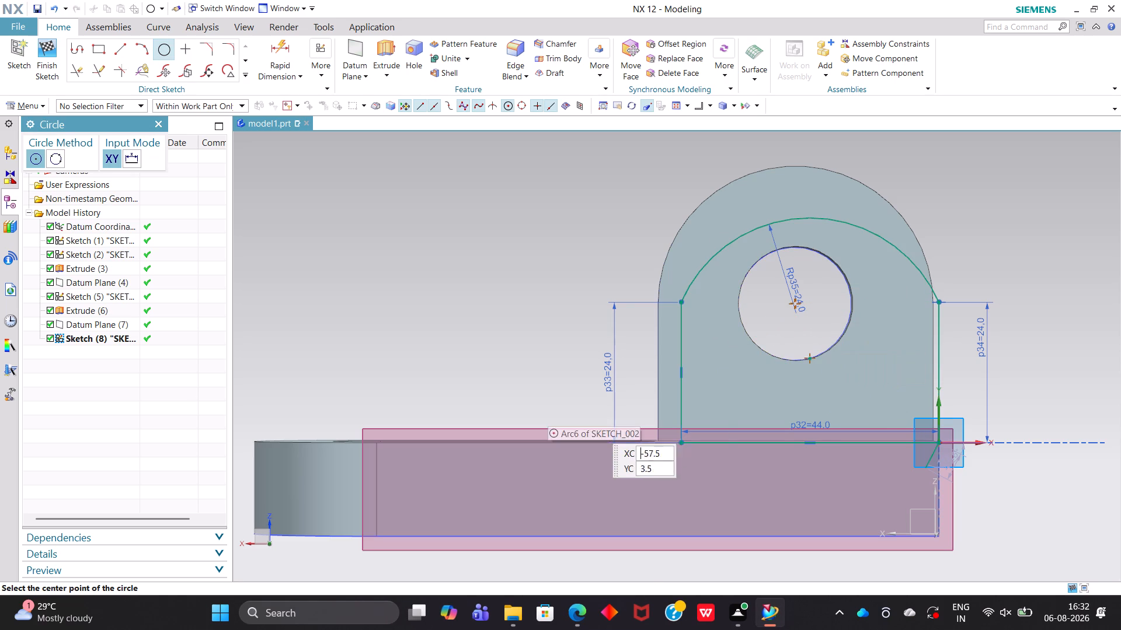
Examine the new arched profile against the first upright and the base from several viewing angles.
{"action": "left_click", "coordinate": [635, 108]}
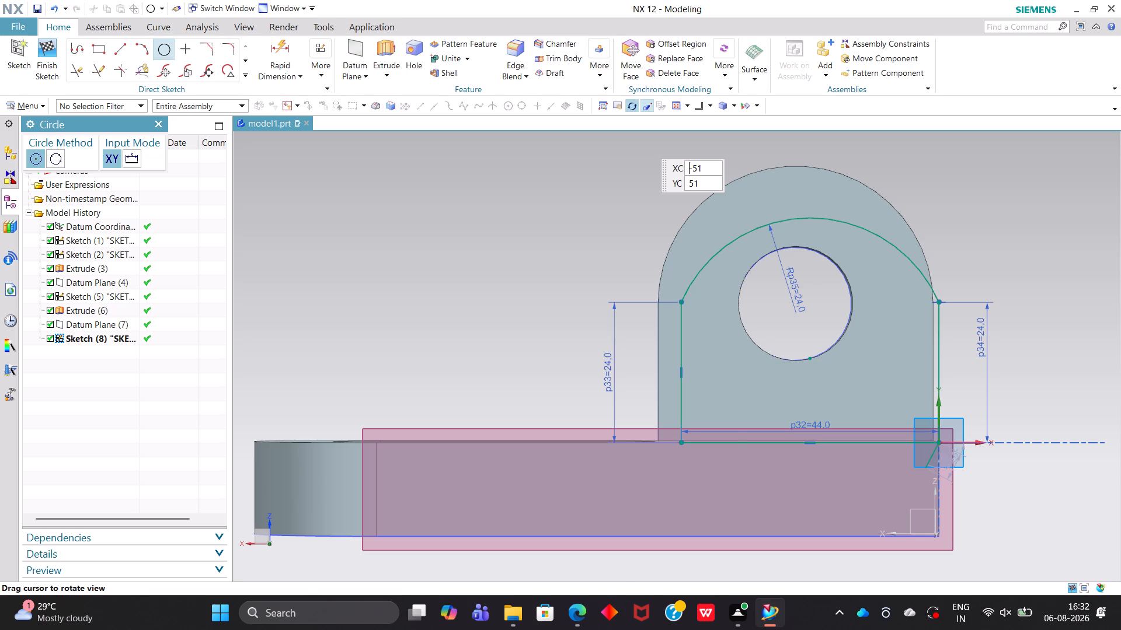
{"action": "left_click_drag", "start_coordinate": [520, 319], "coordinate": [649, 337]}
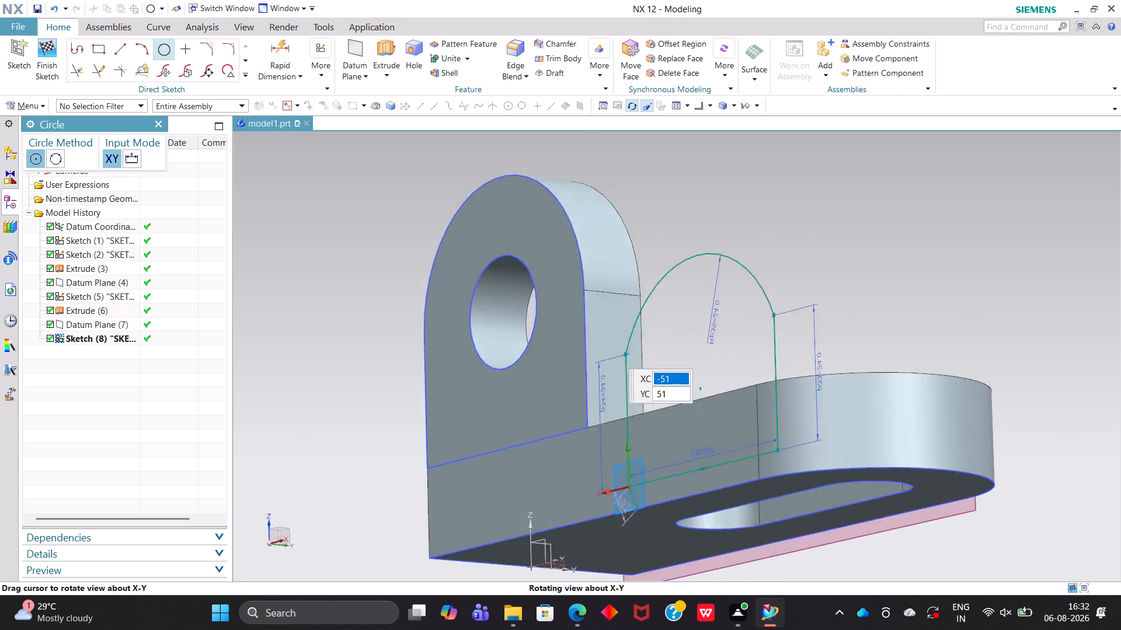
{"action": "left_click_drag", "start_coordinate": [649, 337], "coordinate": [697, 344]}
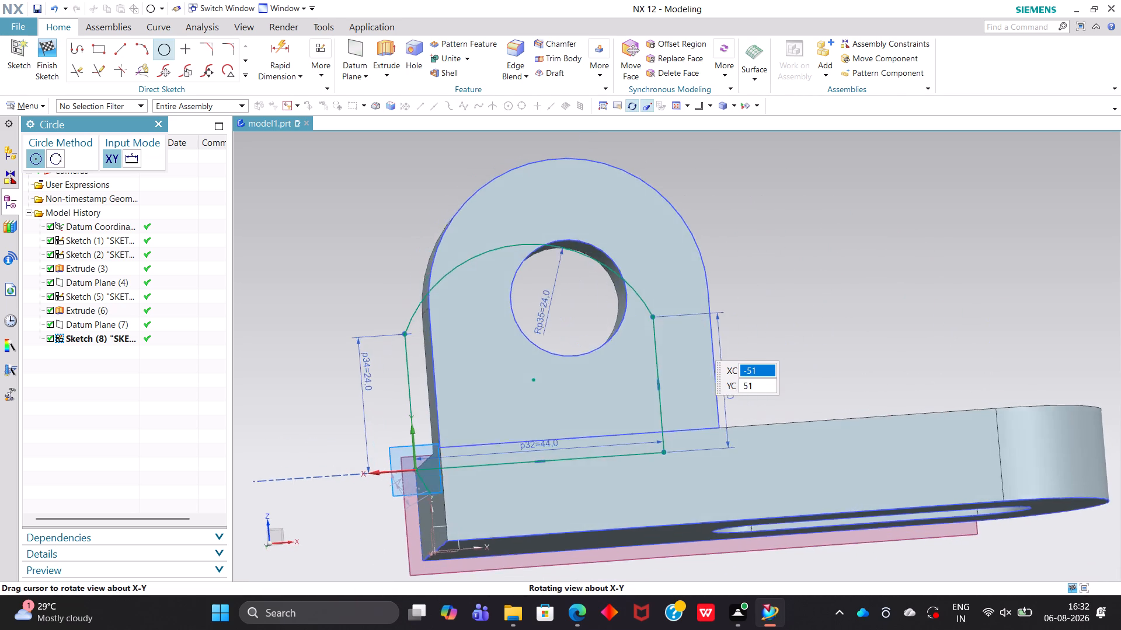
{"action": "left_click_drag", "start_coordinate": [697, 344], "coordinate": [646, 358]}
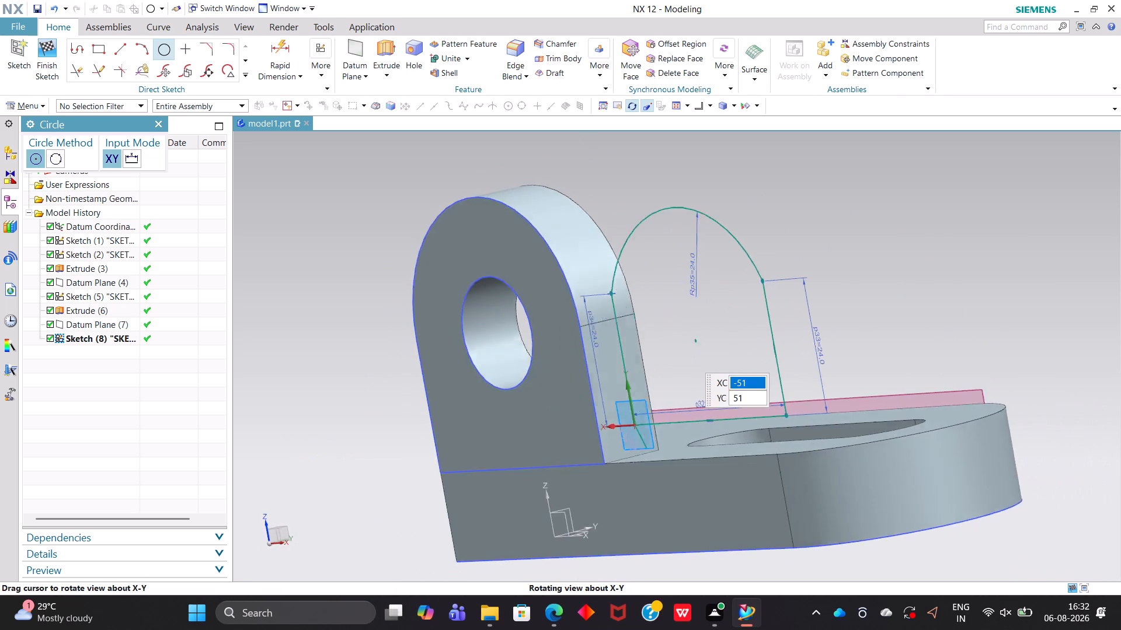
{"action": "left_click_drag", "start_coordinate": [646, 358], "coordinate": [615, 366]}
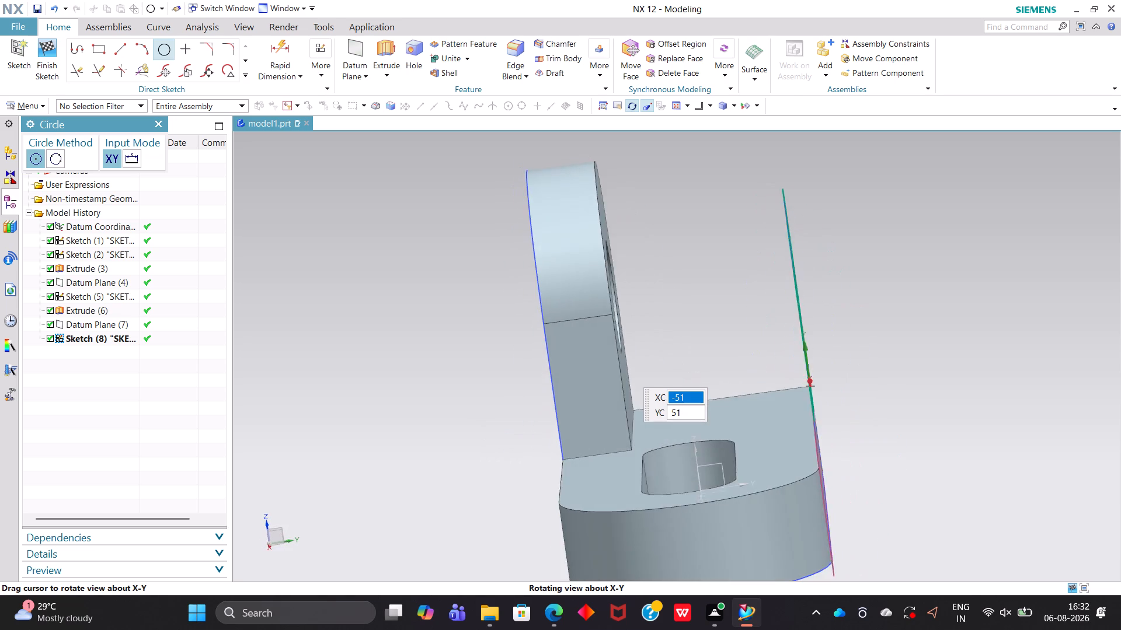
{"action": "left_click_drag", "start_coordinate": [615, 366], "coordinate": [541, 355]}
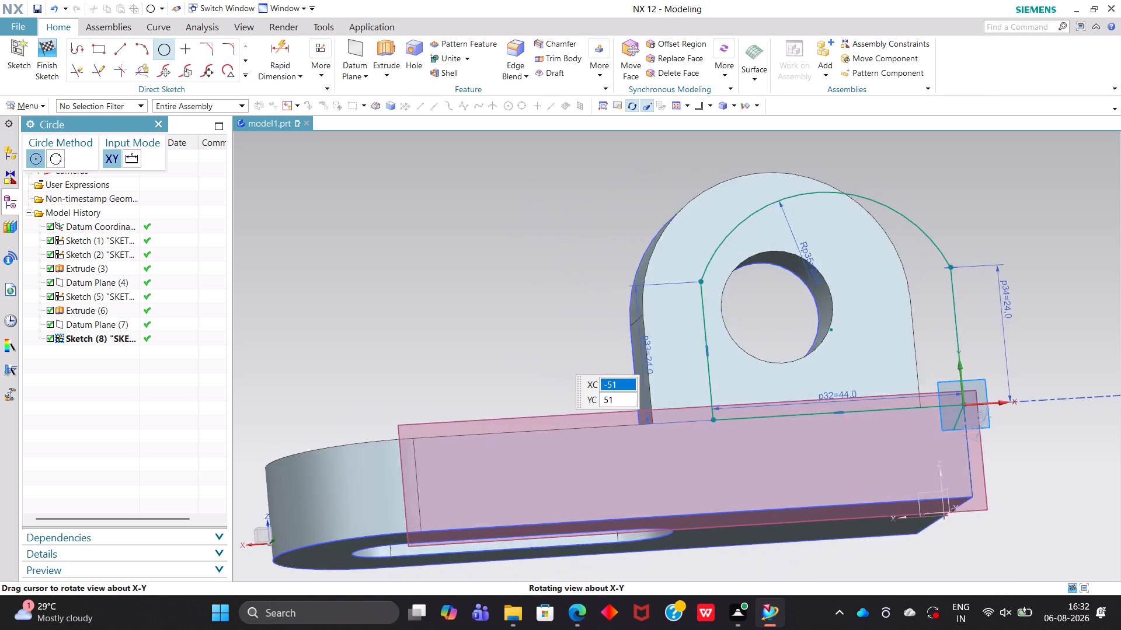
{"action": "left_click_drag", "start_coordinate": [541, 355], "coordinate": [541, 365]}
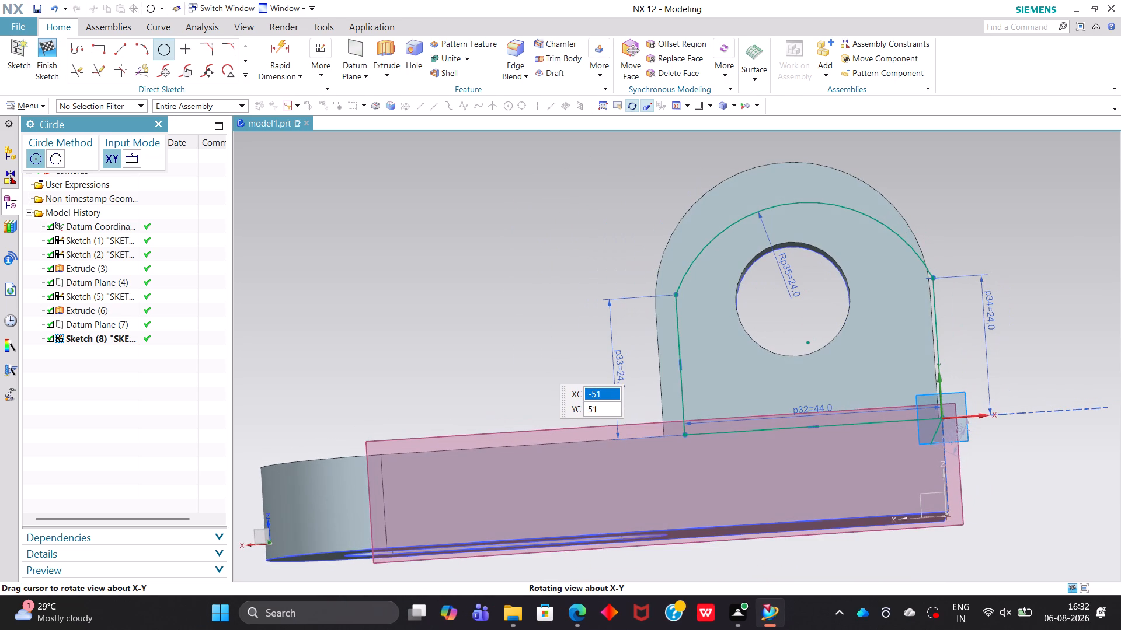
{"action": "left_click_drag", "start_coordinate": [541, 365], "coordinate": [544, 365]}
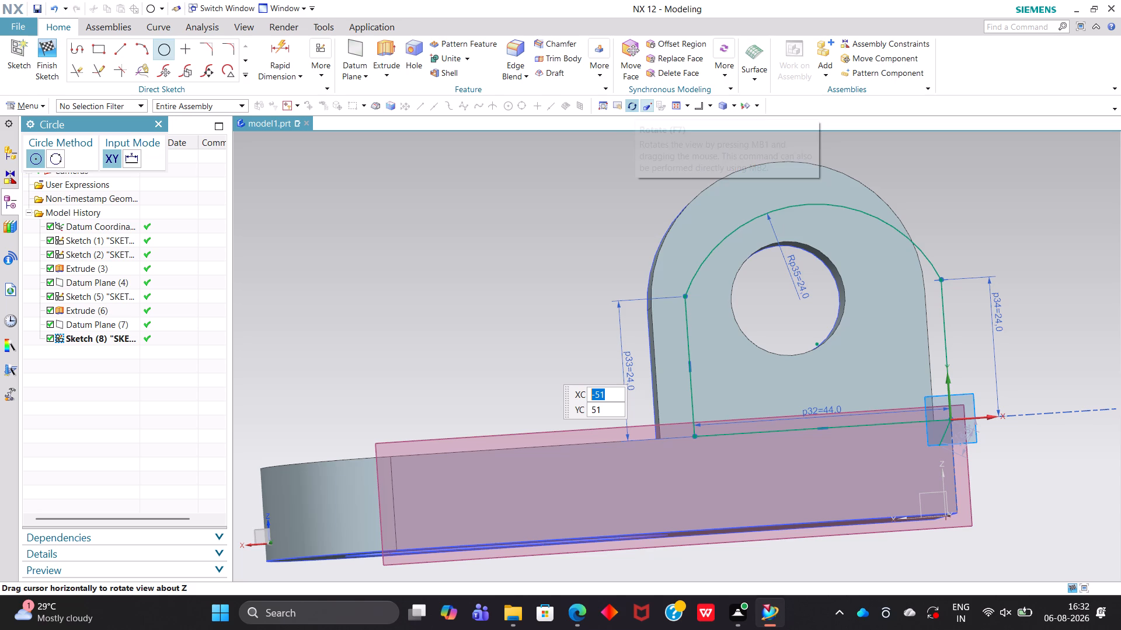
{"action": "left_click", "coordinate": [634, 109]}
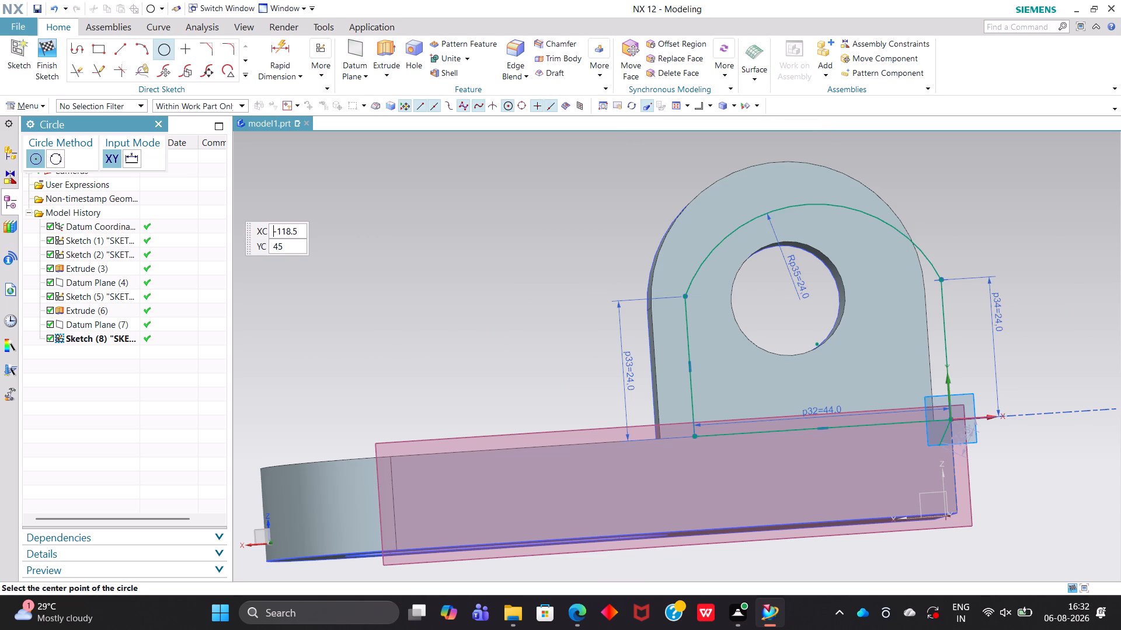
Open the feature information of the first upright's sketch, SKETCH_002, to read its dimension expressions.
{"action": "left_click", "coordinate": [97, 289]}
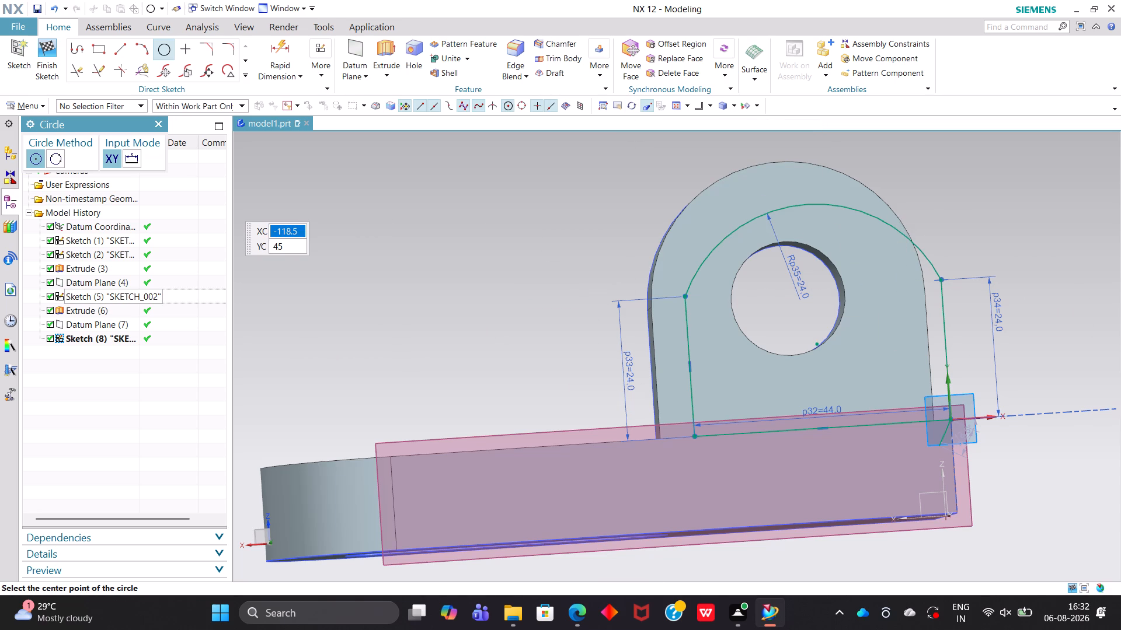
{"action": "double_click", "coordinate": [99, 296]}
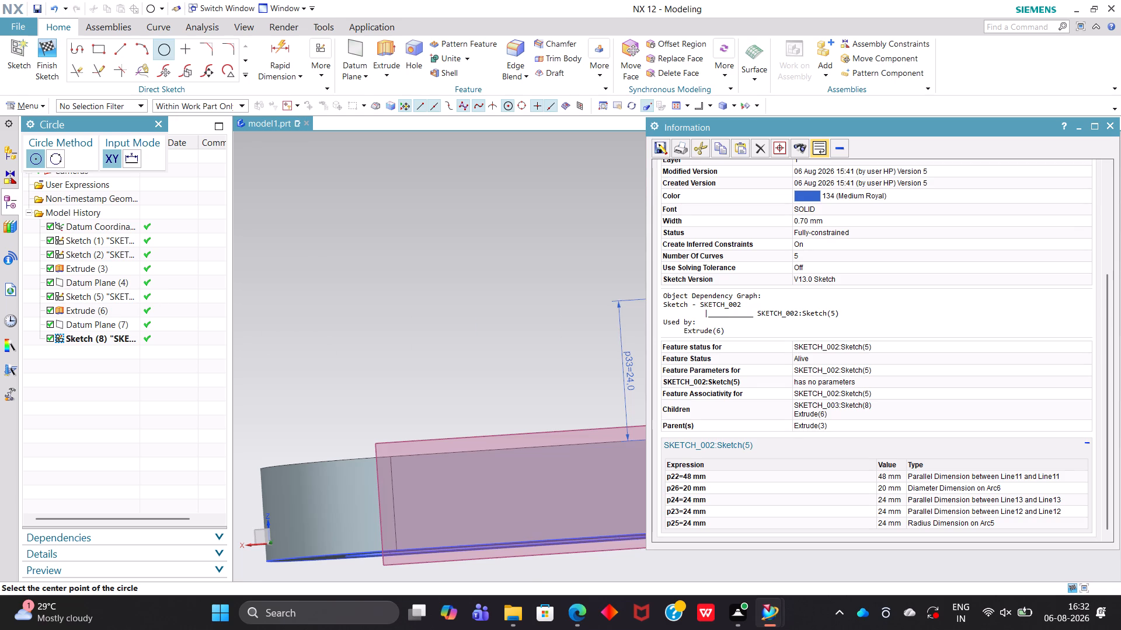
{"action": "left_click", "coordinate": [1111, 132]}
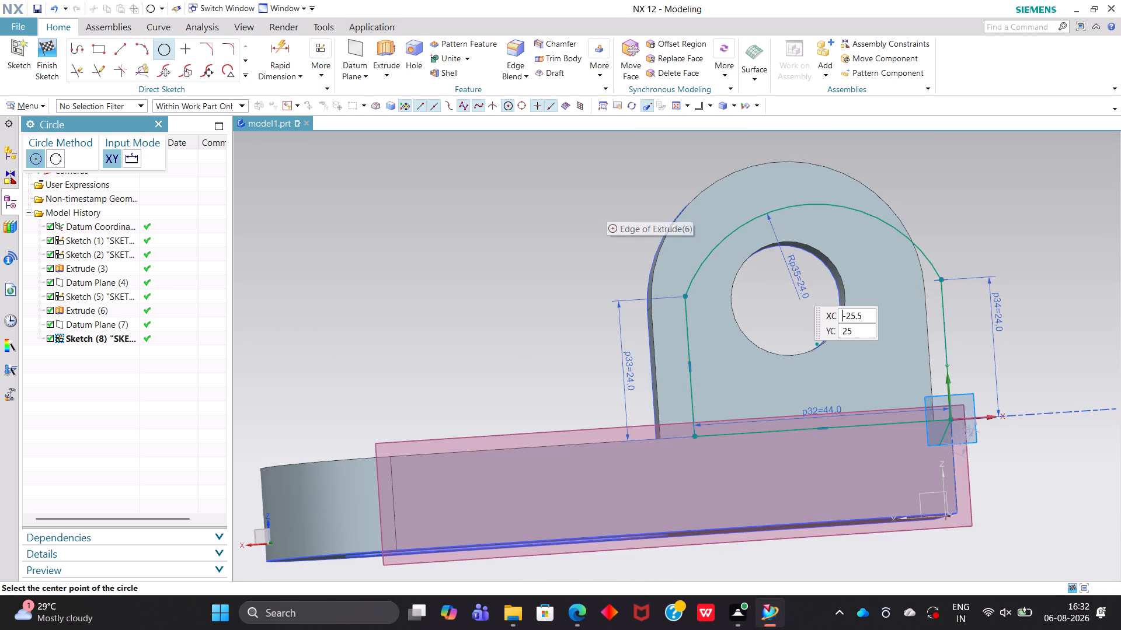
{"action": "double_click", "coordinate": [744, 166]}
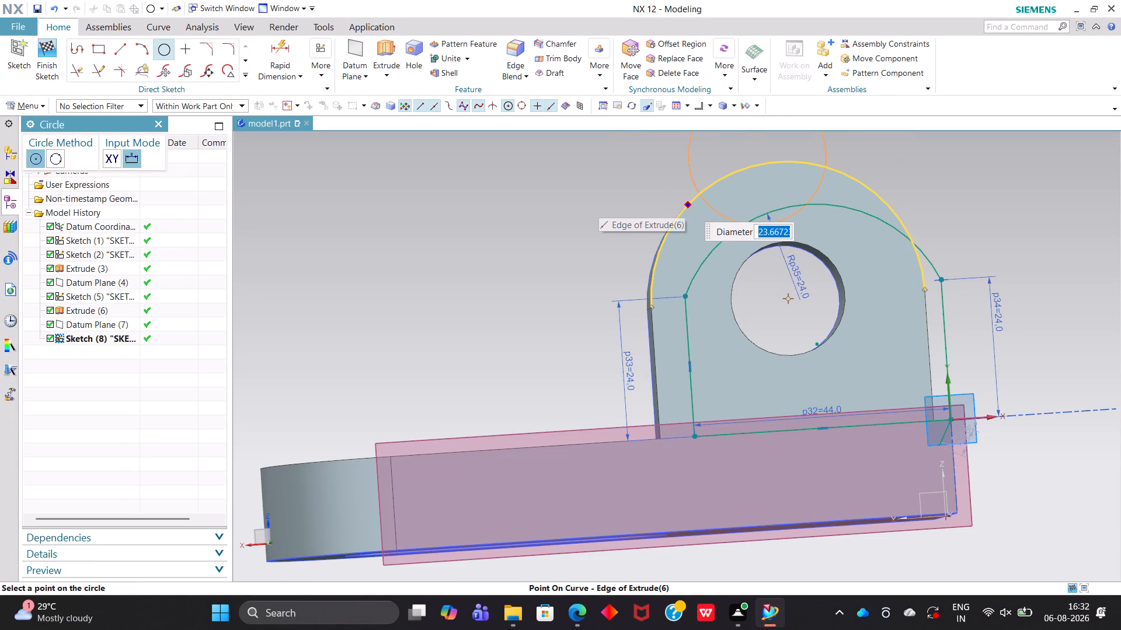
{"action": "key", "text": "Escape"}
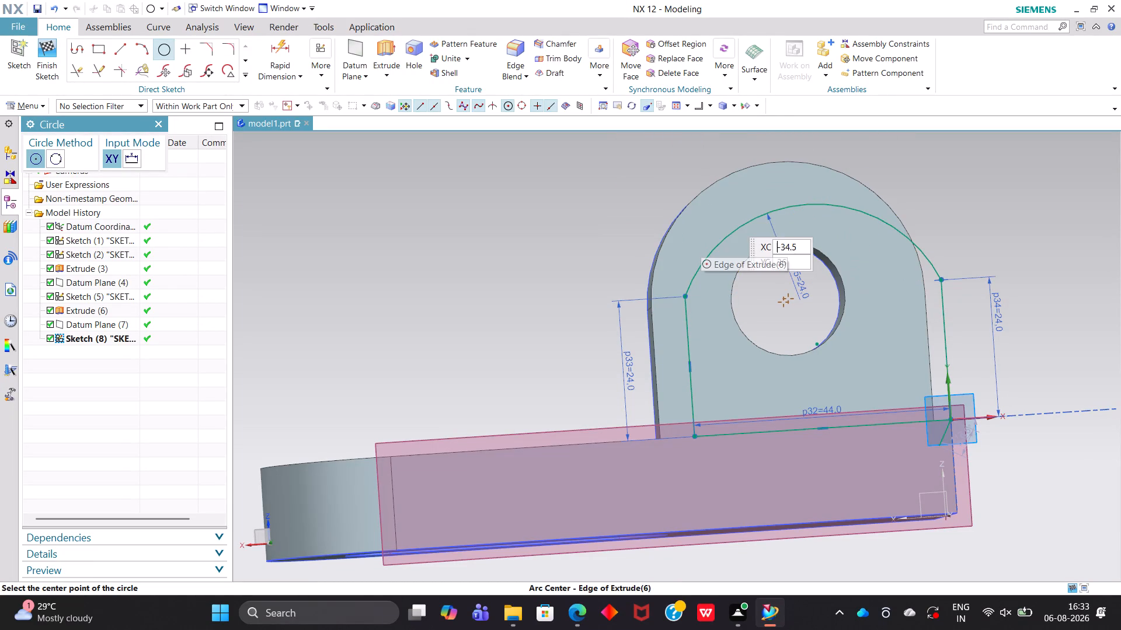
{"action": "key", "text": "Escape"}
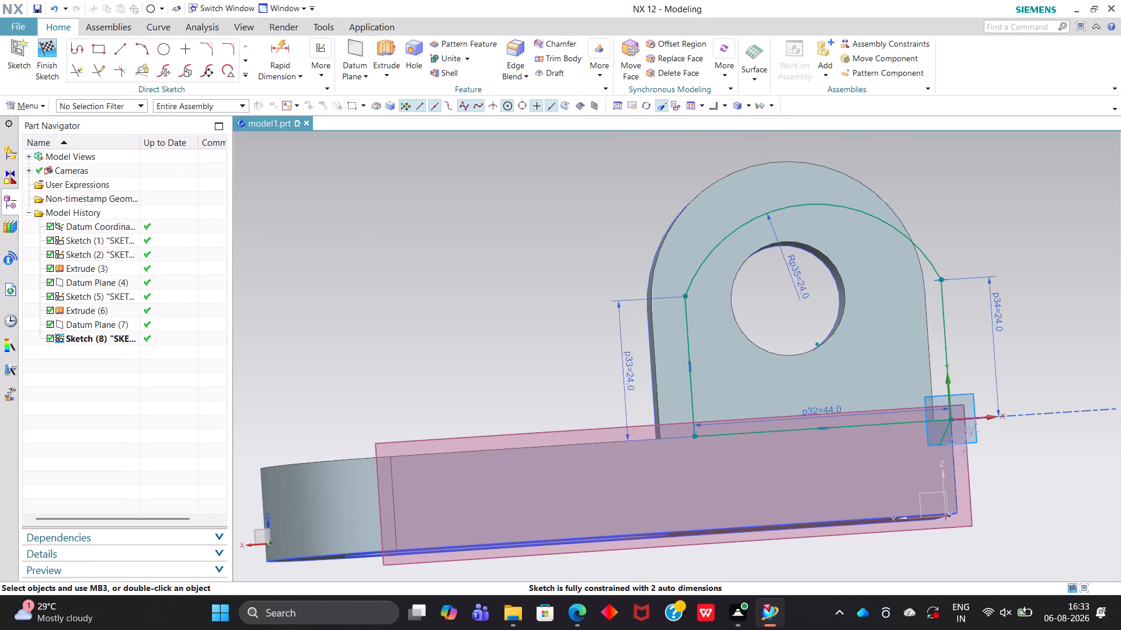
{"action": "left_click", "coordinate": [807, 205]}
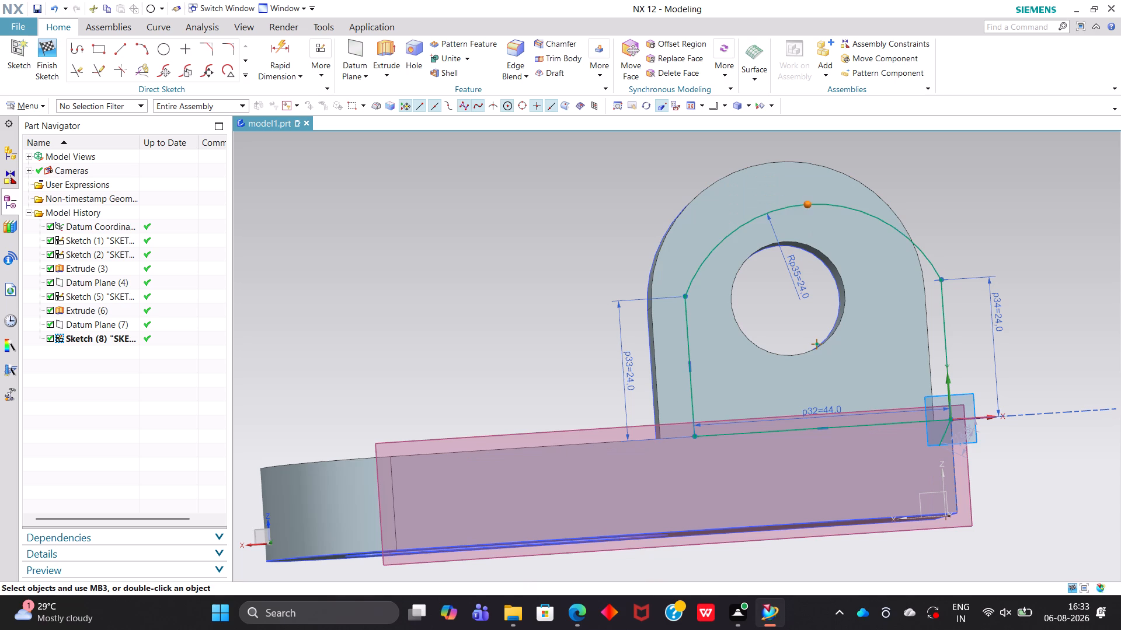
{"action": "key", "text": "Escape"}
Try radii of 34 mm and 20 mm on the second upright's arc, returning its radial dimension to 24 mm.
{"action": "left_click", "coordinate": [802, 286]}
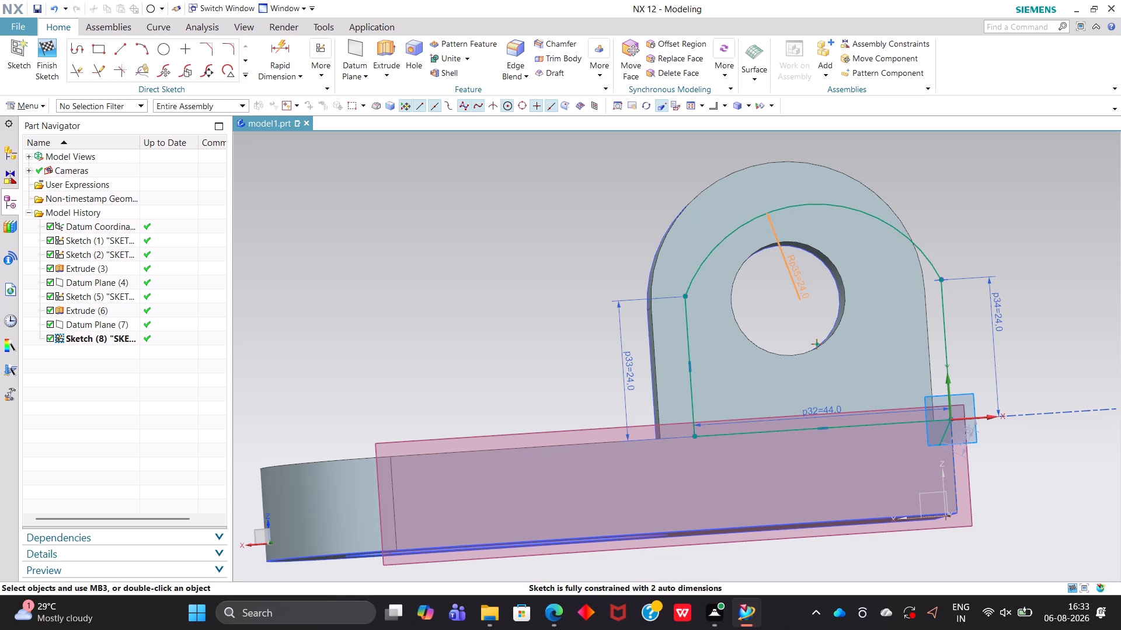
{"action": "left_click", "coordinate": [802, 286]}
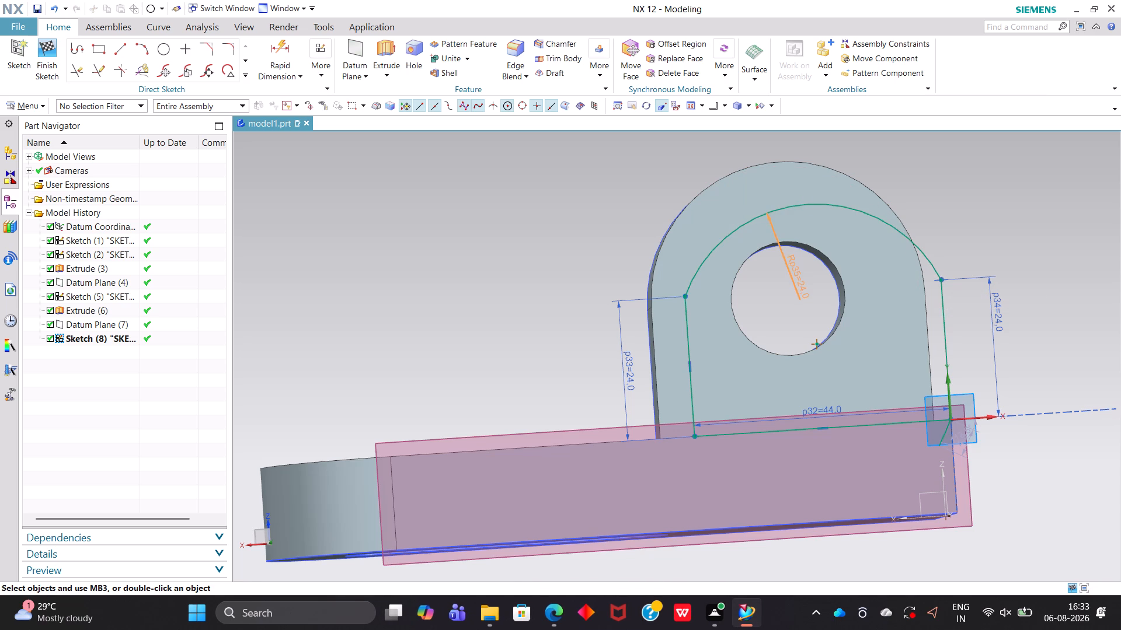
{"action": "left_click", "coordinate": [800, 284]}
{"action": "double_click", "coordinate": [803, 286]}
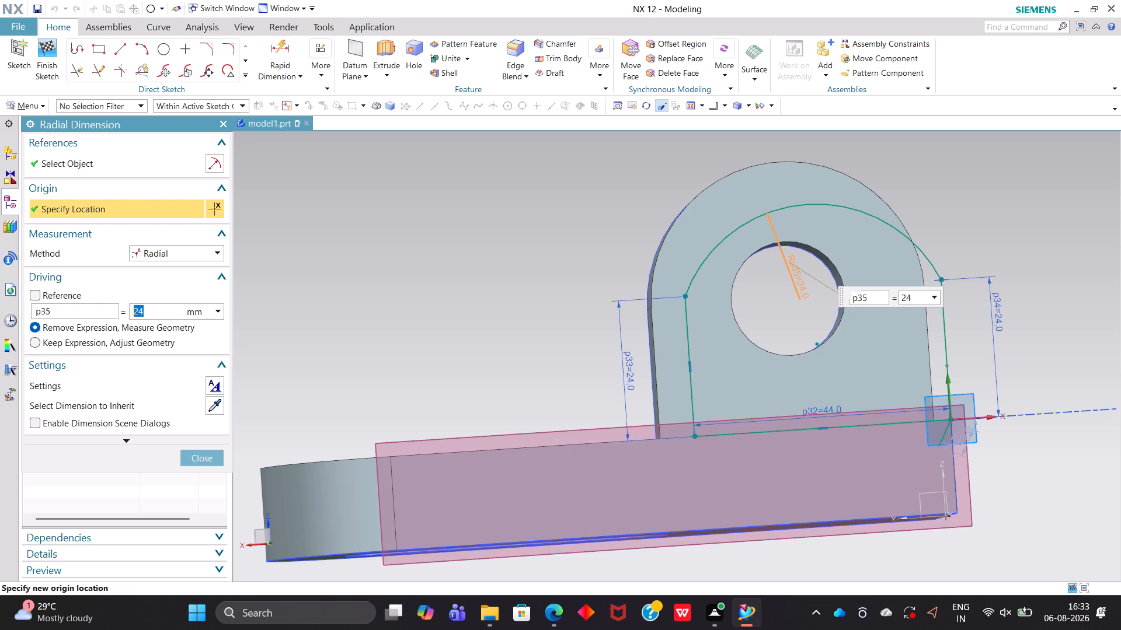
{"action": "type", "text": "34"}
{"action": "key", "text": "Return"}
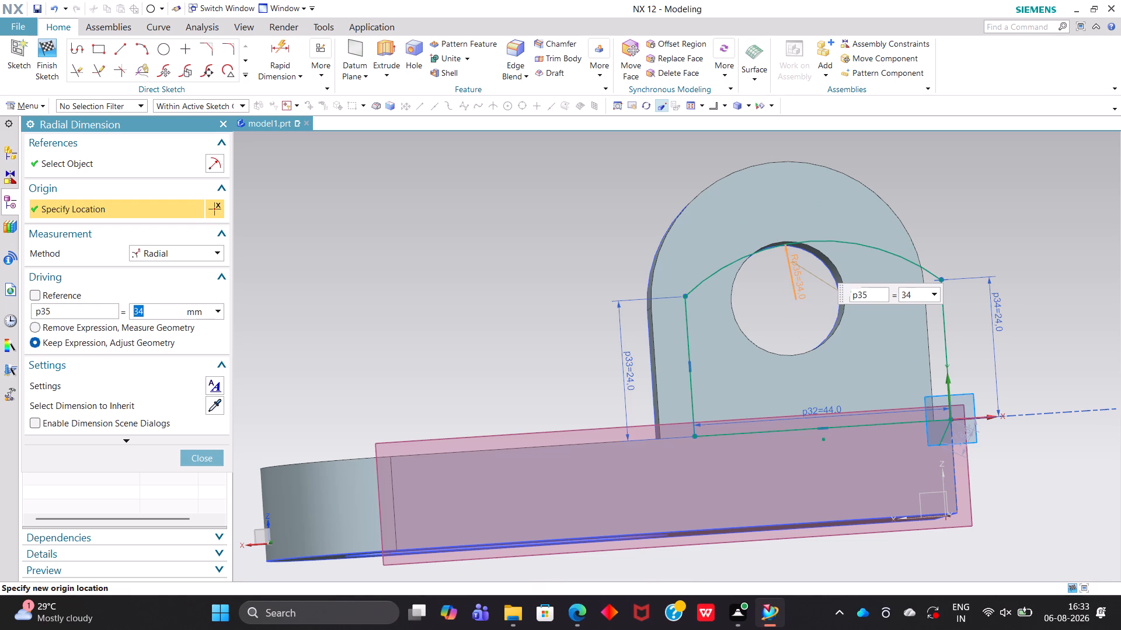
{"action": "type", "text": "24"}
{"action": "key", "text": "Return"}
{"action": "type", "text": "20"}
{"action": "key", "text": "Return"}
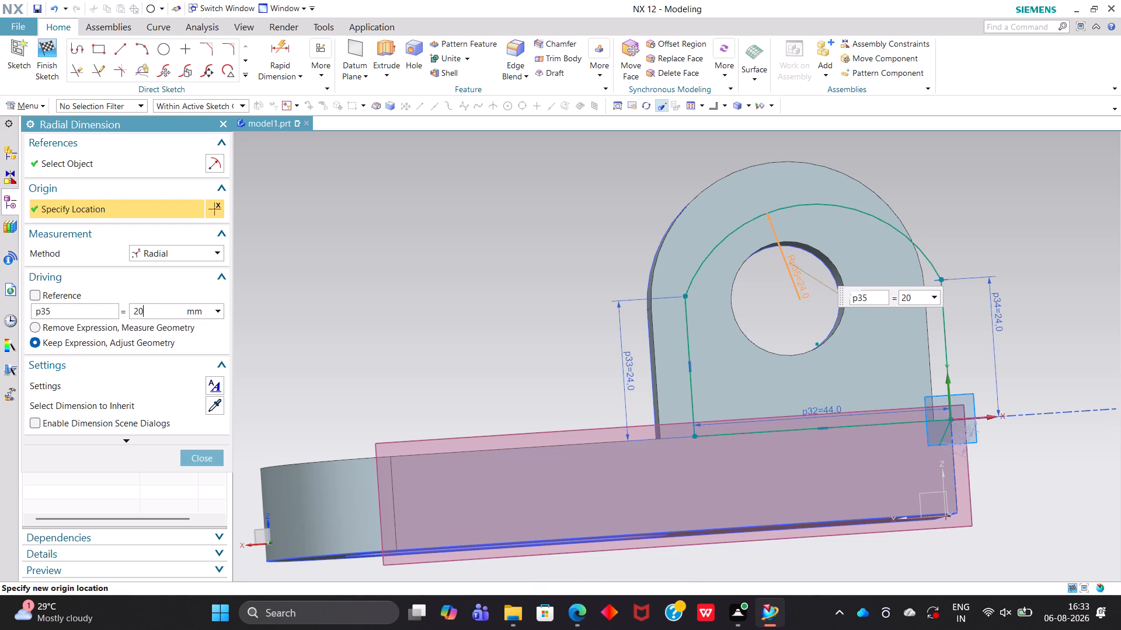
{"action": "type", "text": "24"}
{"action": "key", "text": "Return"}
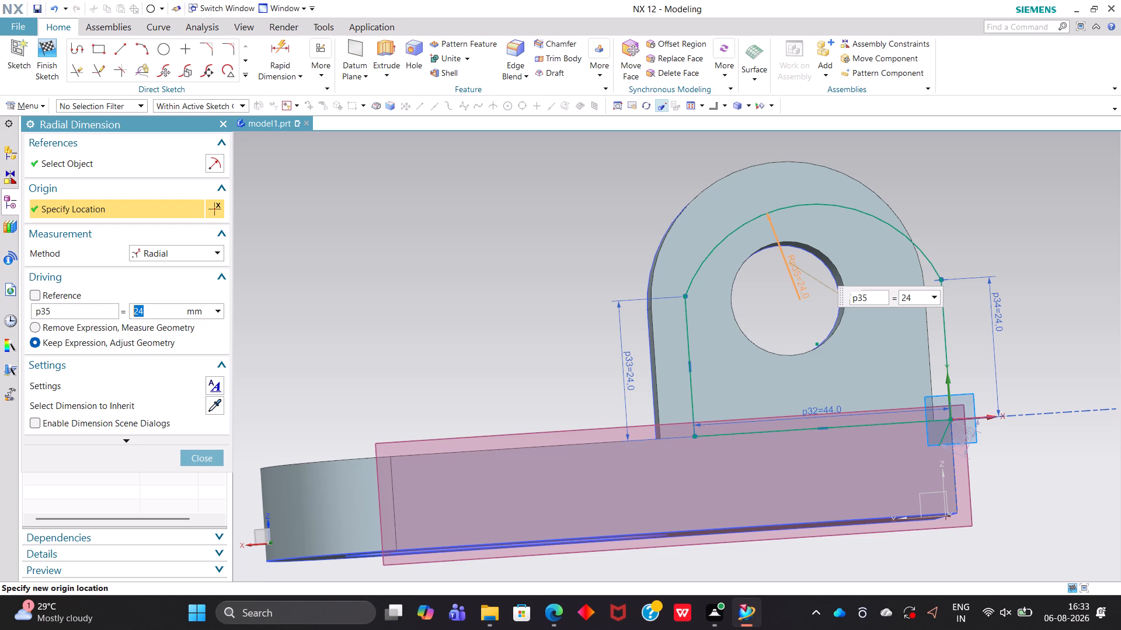
Set the bottom line's length in the second upright's sketch to 48 mm and place its dimension below the profile.
{"action": "double_click", "coordinate": [831, 405]}
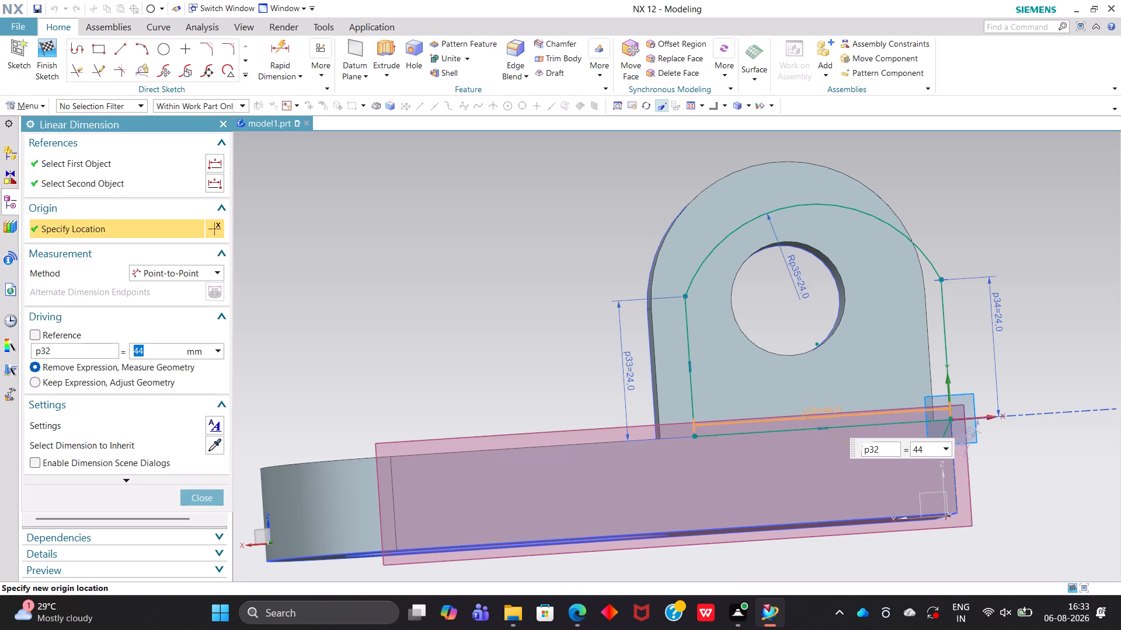
{"action": "left_click", "coordinate": [923, 444]}
{"action": "key", "text": "BackSpace"}
{"action": "key", "text": "8"}
{"action": "key", "text": "Return"}
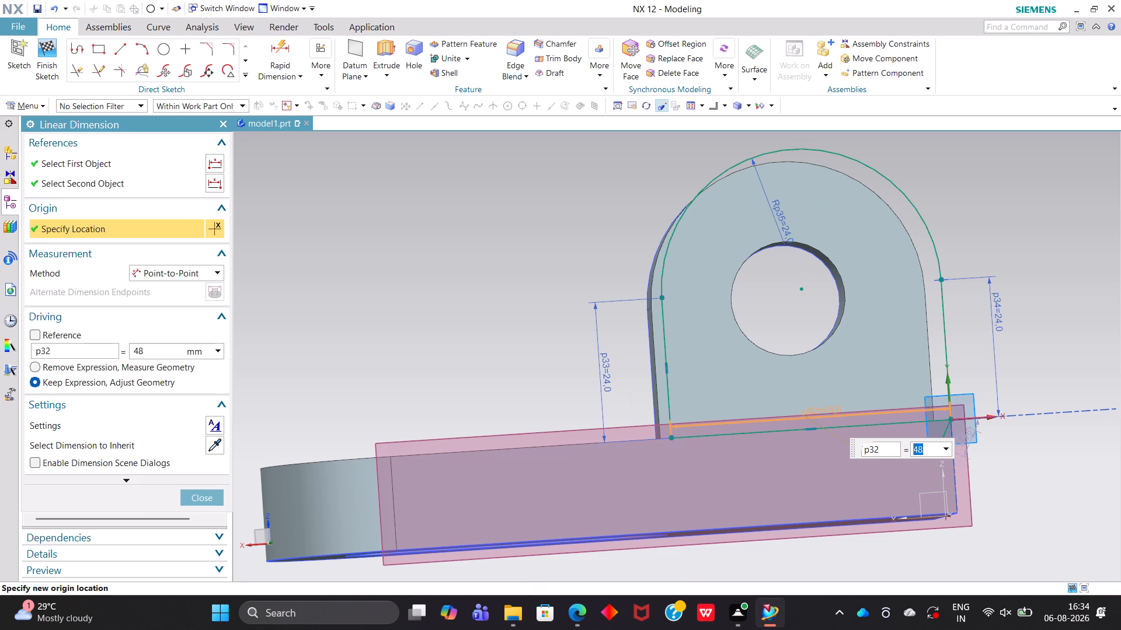
{"action": "left_click", "coordinate": [1017, 250]}
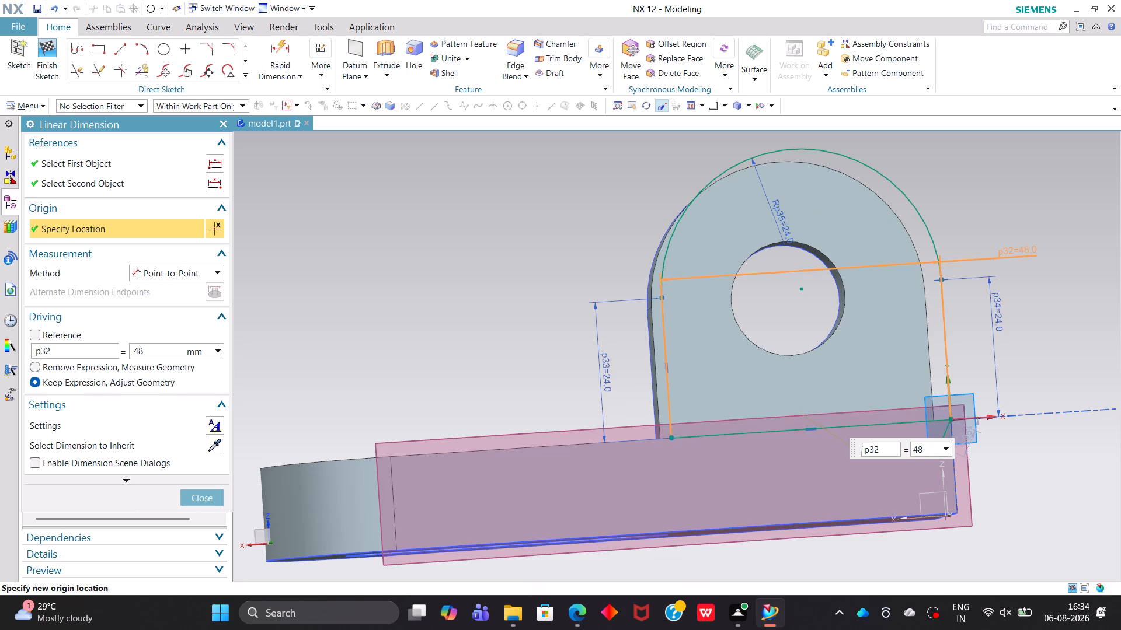
{"action": "left_click_drag", "start_coordinate": [1013, 259], "coordinate": [1019, 412]}
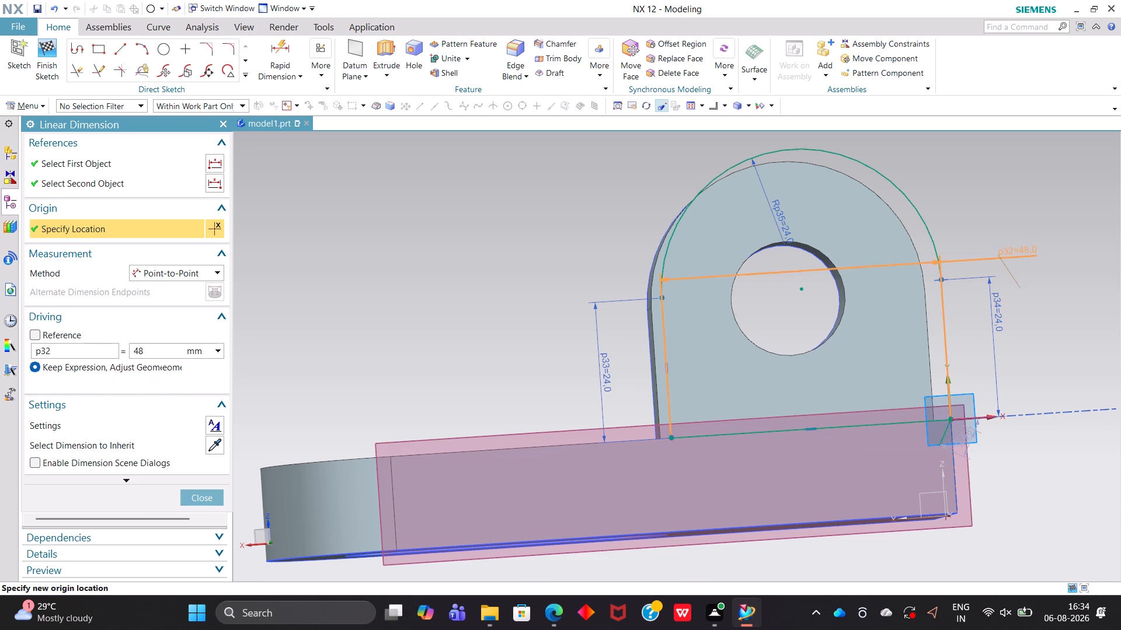
{"action": "left_click", "coordinate": [1019, 447]}
{"action": "left_click", "coordinate": [1018, 471]}
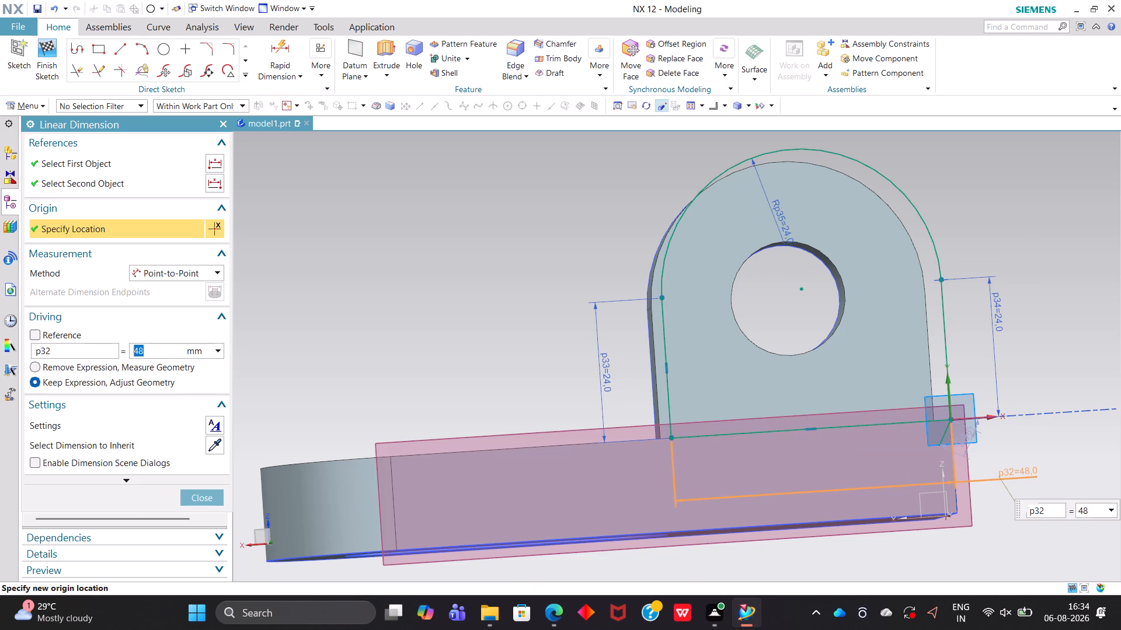
{"action": "key", "text": "Escape"}
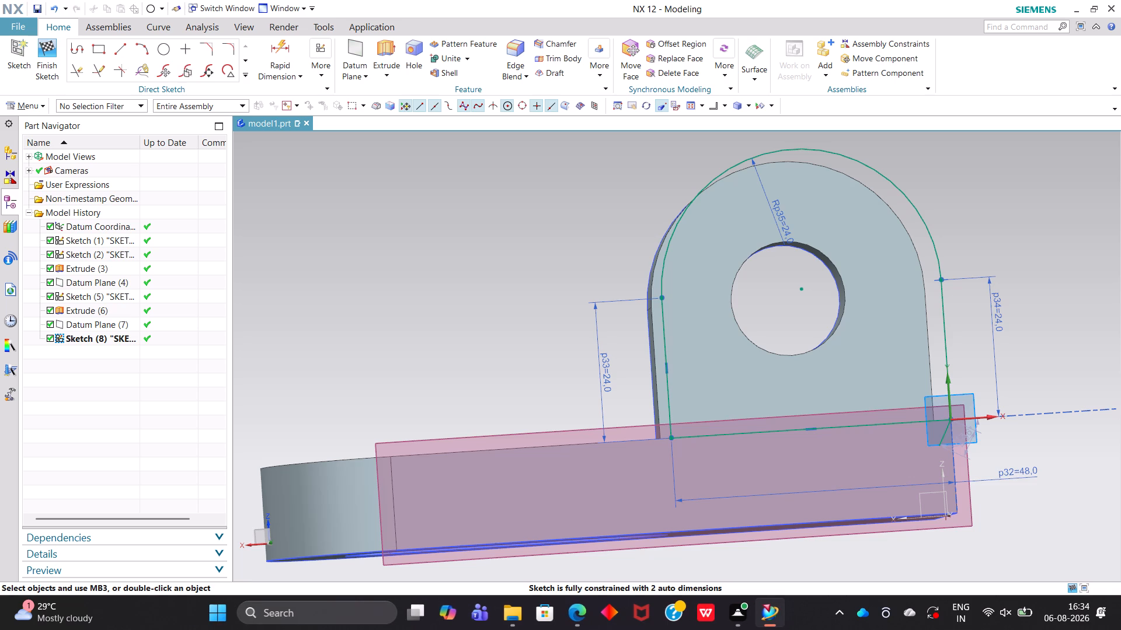
Draw a 20 mm diameter circle centred on the arc centre of the second upright's profile.
{"action": "left_click", "coordinate": [169, 41]}
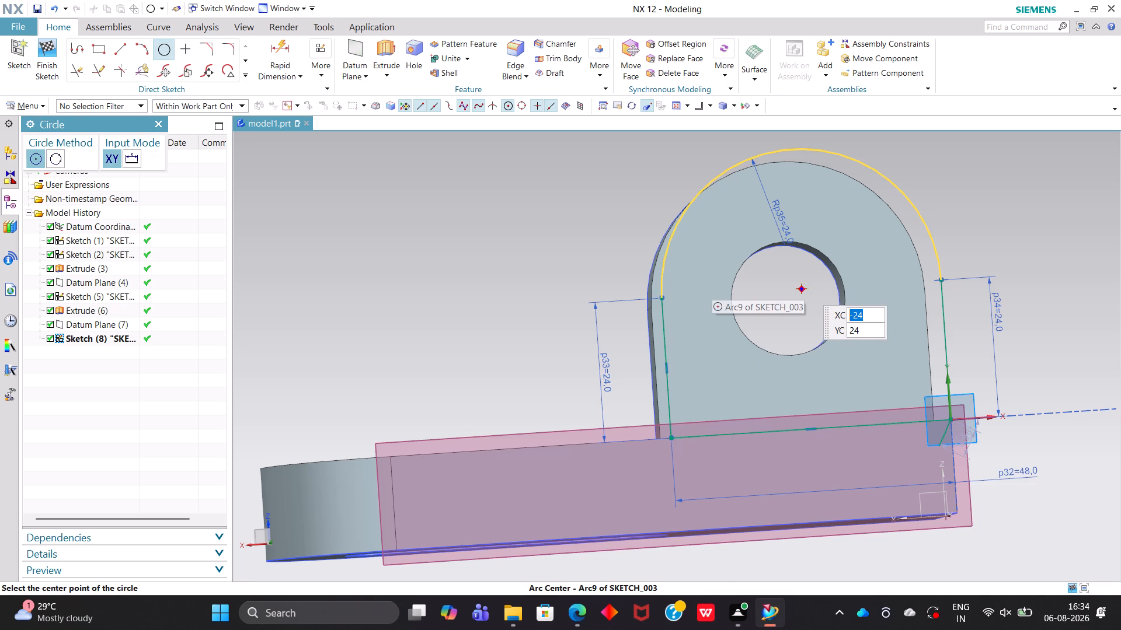
{"action": "left_click", "coordinate": [804, 288]}
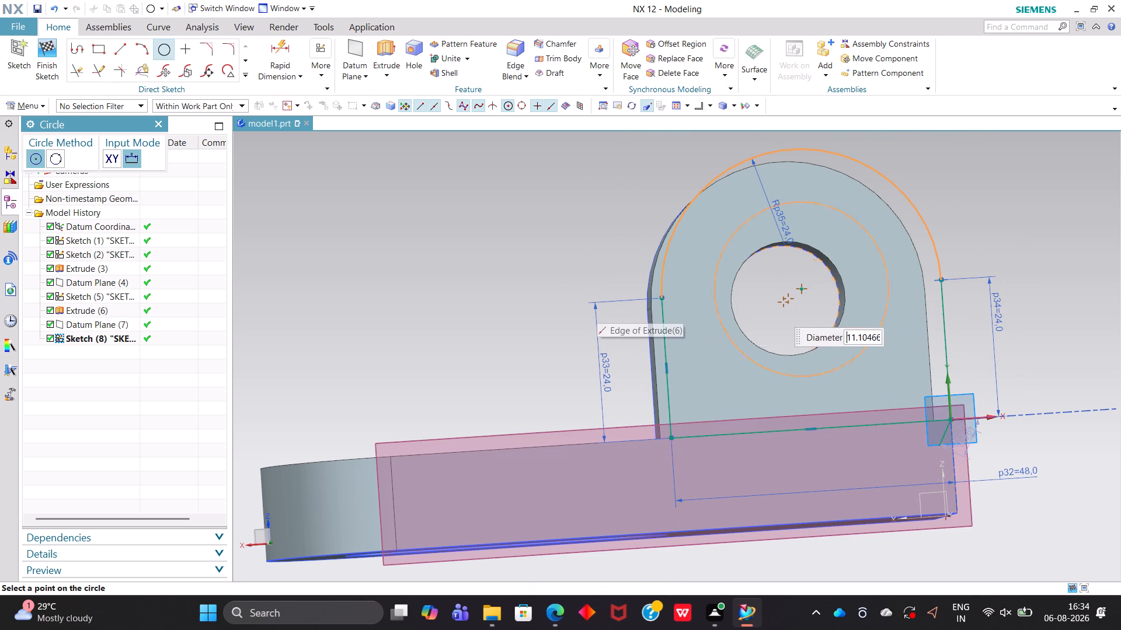
{"action": "type", "text": "20"}
{"action": "key", "text": "Return"}
{"action": "key", "text": "Escape"}
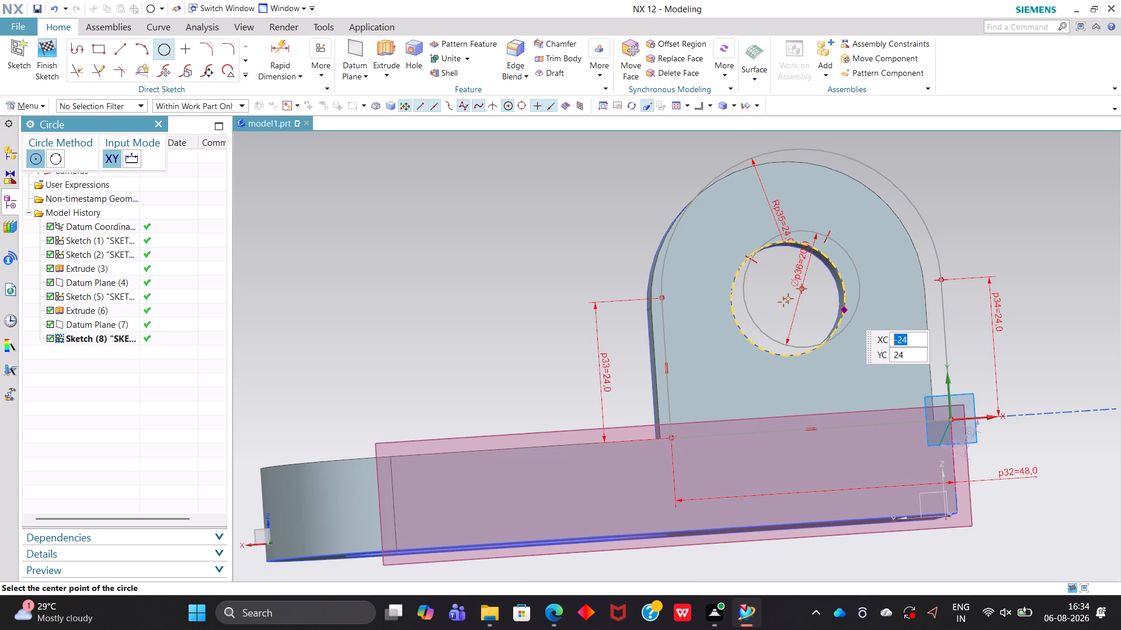
{"action": "left_click", "coordinate": [1062, 190]}
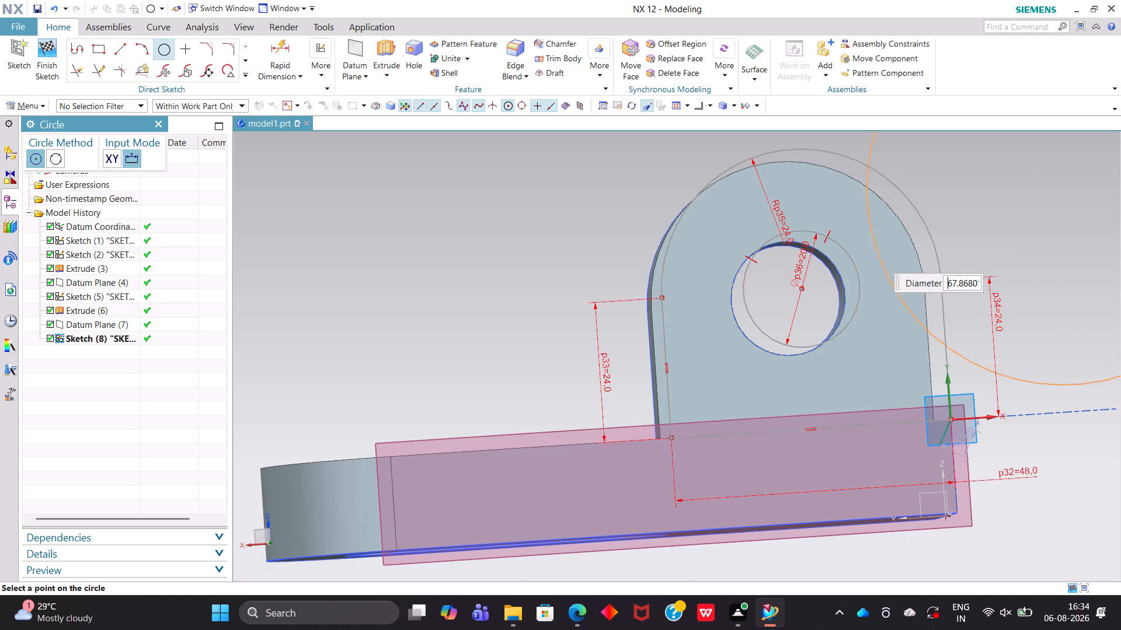
{"action": "key", "text": "Escape"}
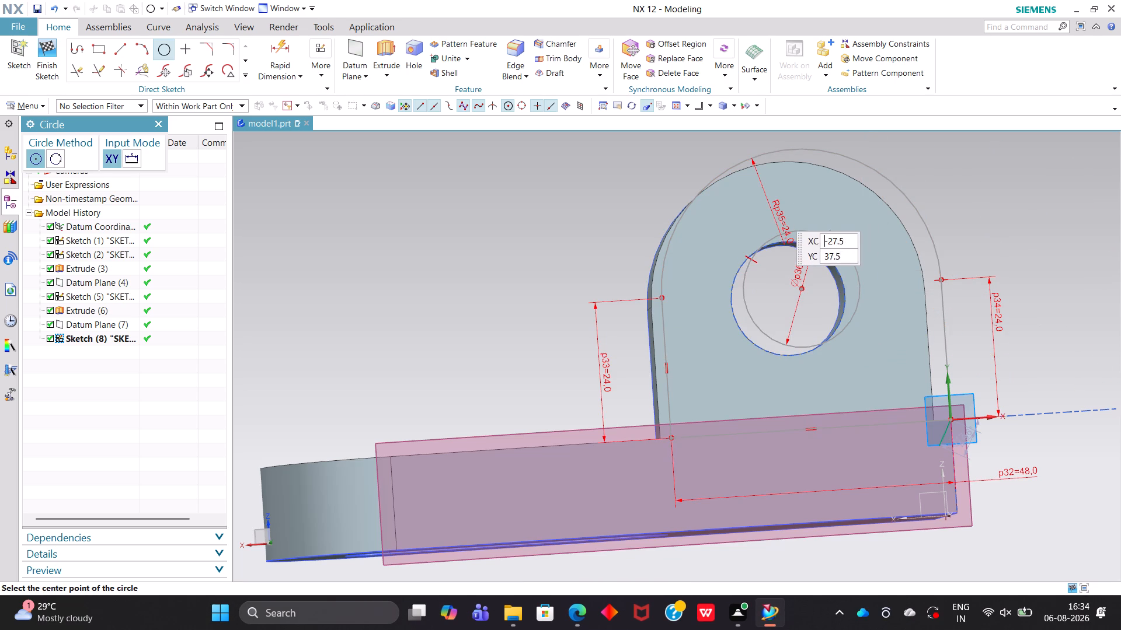
{"action": "key", "text": "Escape"}
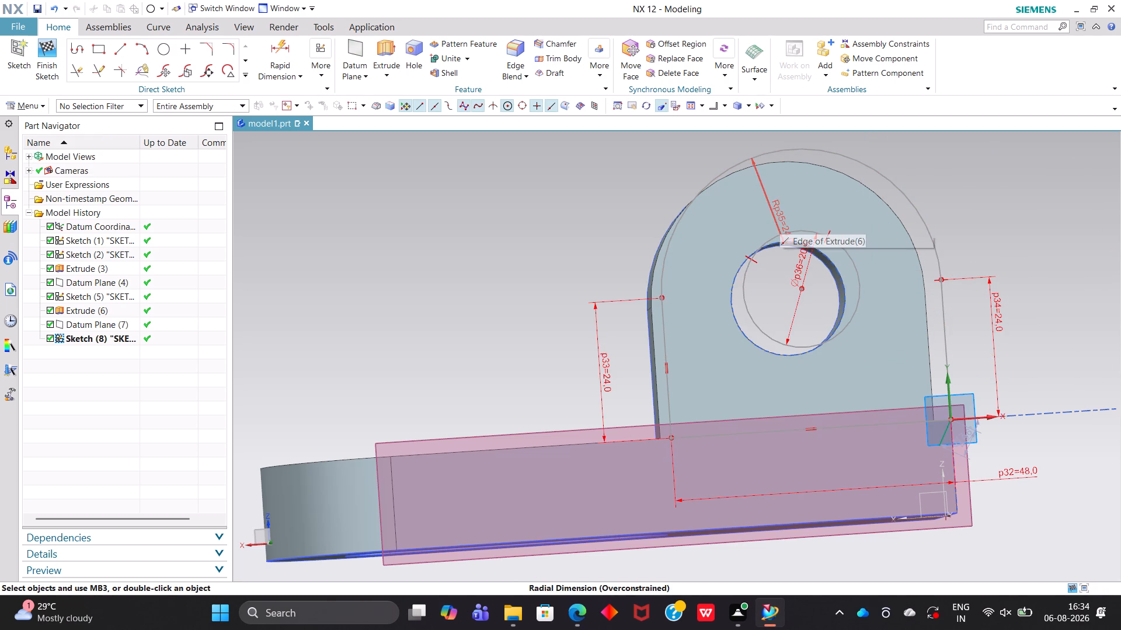
Delete the overconstrained radial dimension from the 24 mm arc.
{"action": "left_click", "coordinate": [782, 219]}
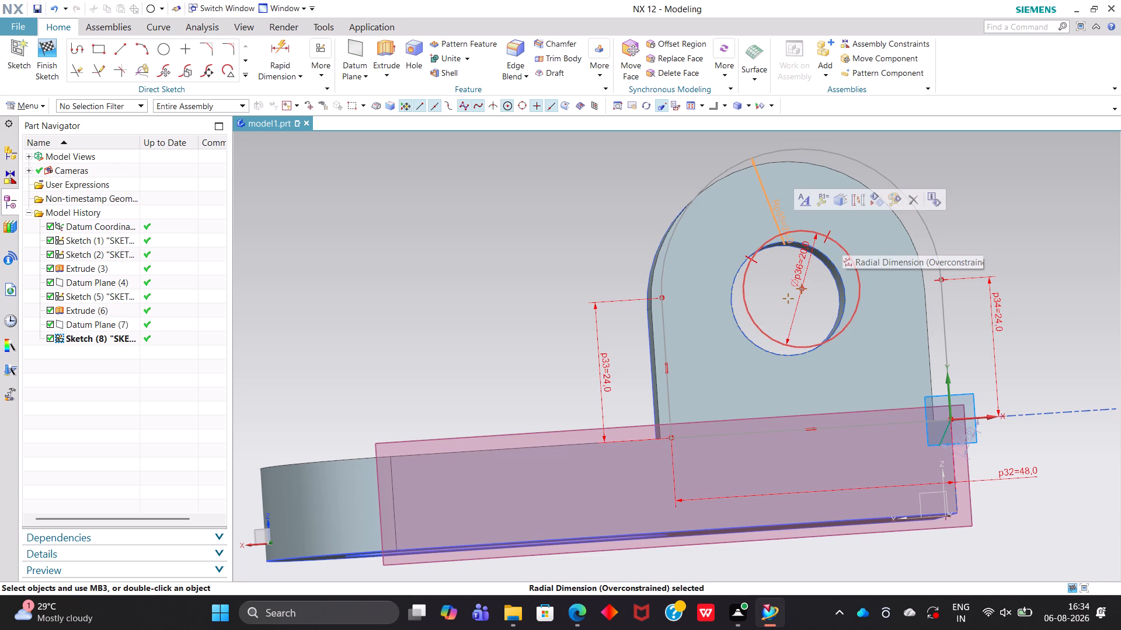
{"action": "key", "text": "Delete"}
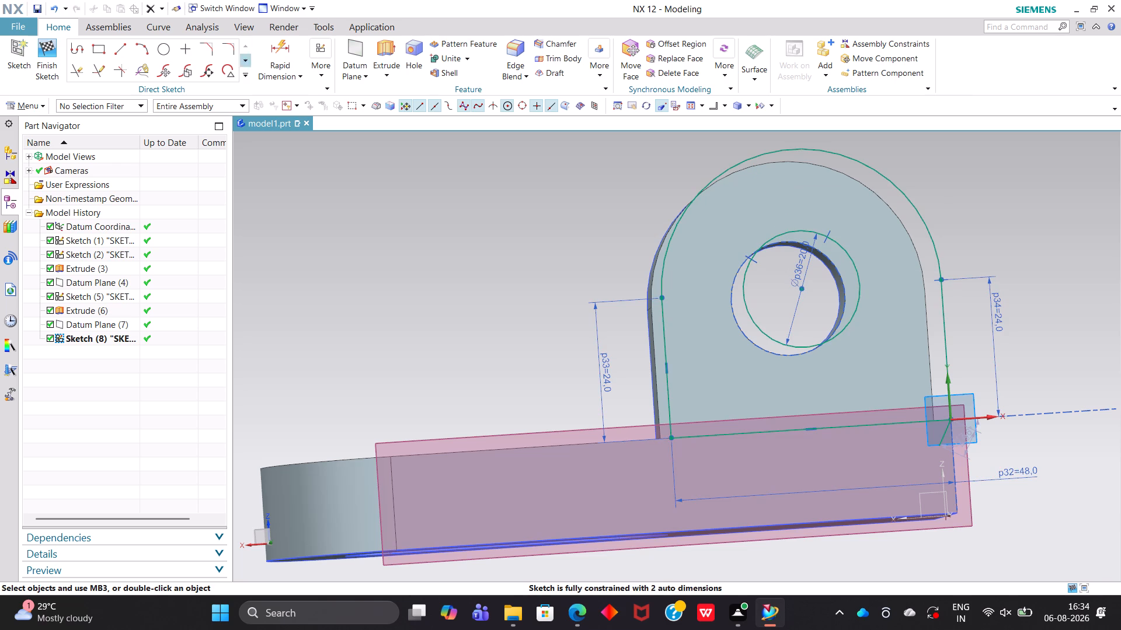
Extrude the second upright's arched profile with its hole from 0 to -12 mm, uniting it with the bracket body.
{"action": "left_click", "coordinate": [382, 52]}
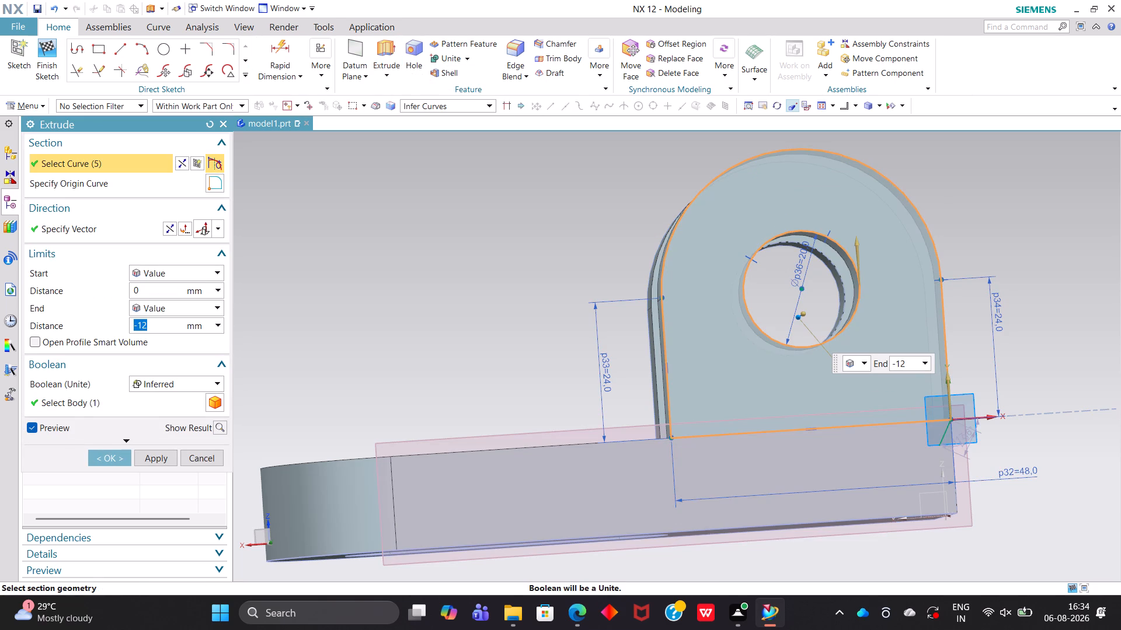
{"action": "left_click", "coordinate": [772, 107]}
{"action": "left_click_drag", "start_coordinate": [539, 303], "coordinate": [598, 318]}
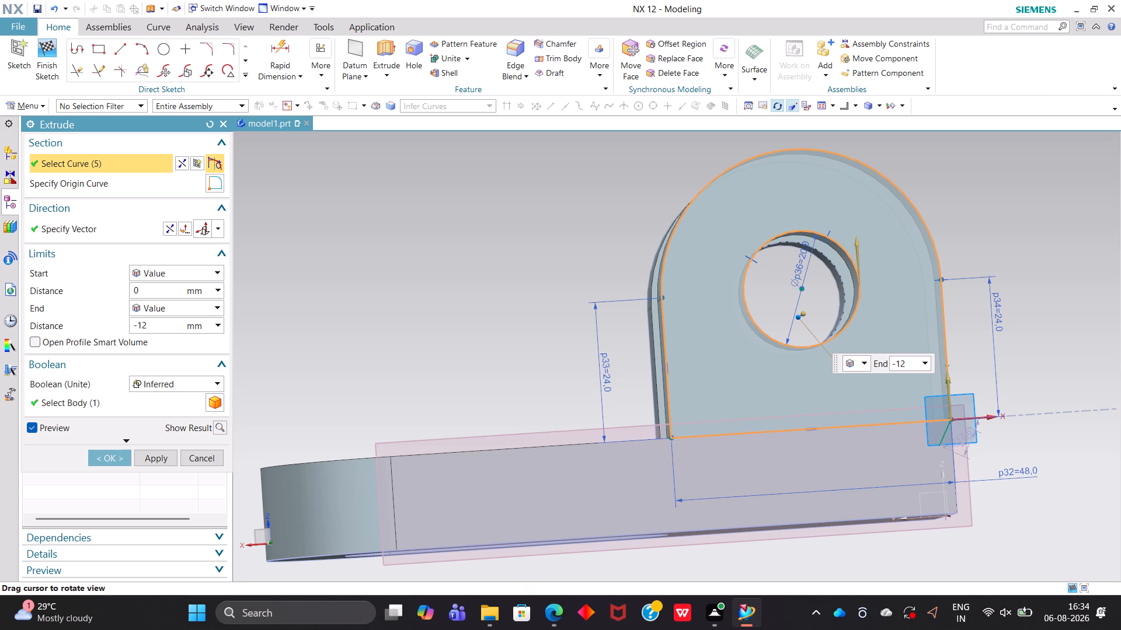
{"action": "left_click_drag", "start_coordinate": [598, 318], "coordinate": [649, 333]}
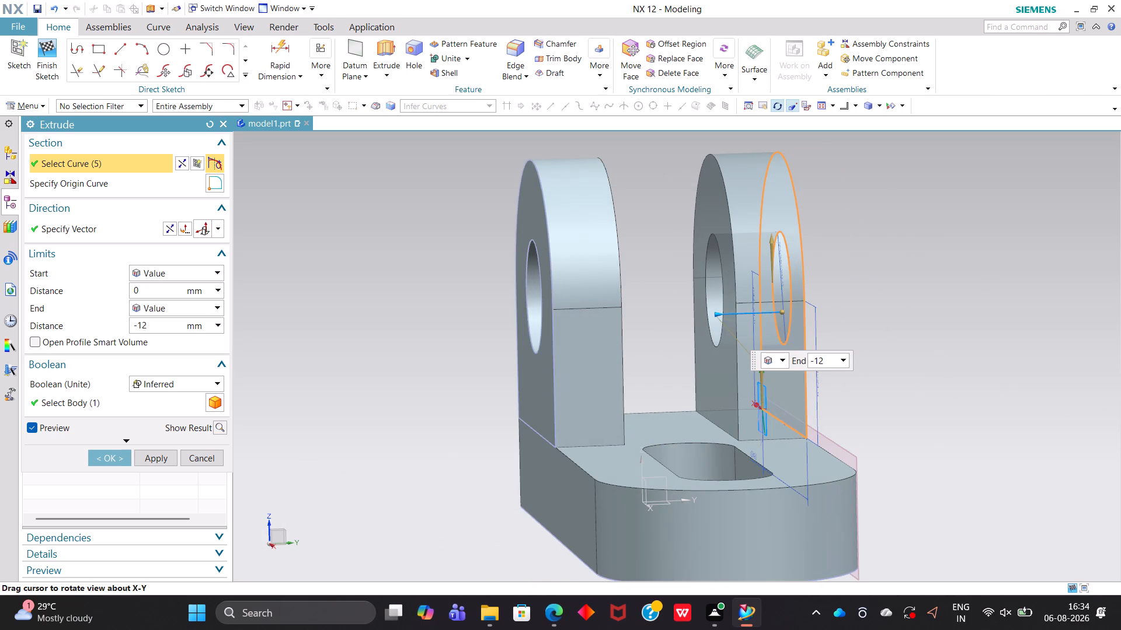
{"action": "left_click", "coordinate": [112, 453]}
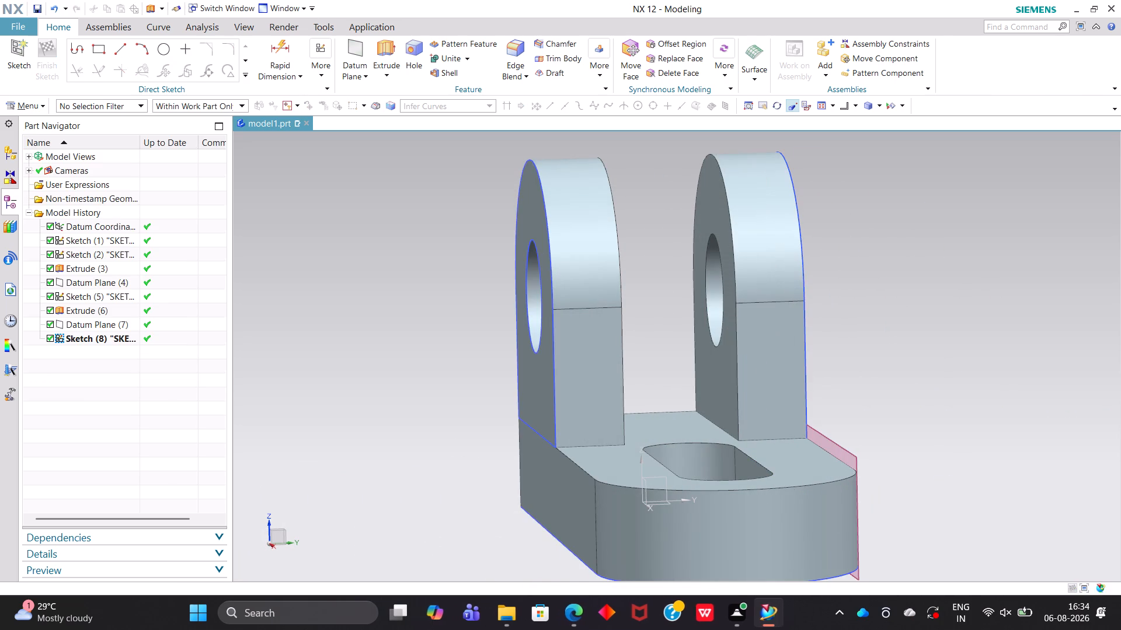
Examine the bracket's slotted base and both arched uprights with their holes from several sides.
{"action": "left_click", "coordinate": [924, 418]}
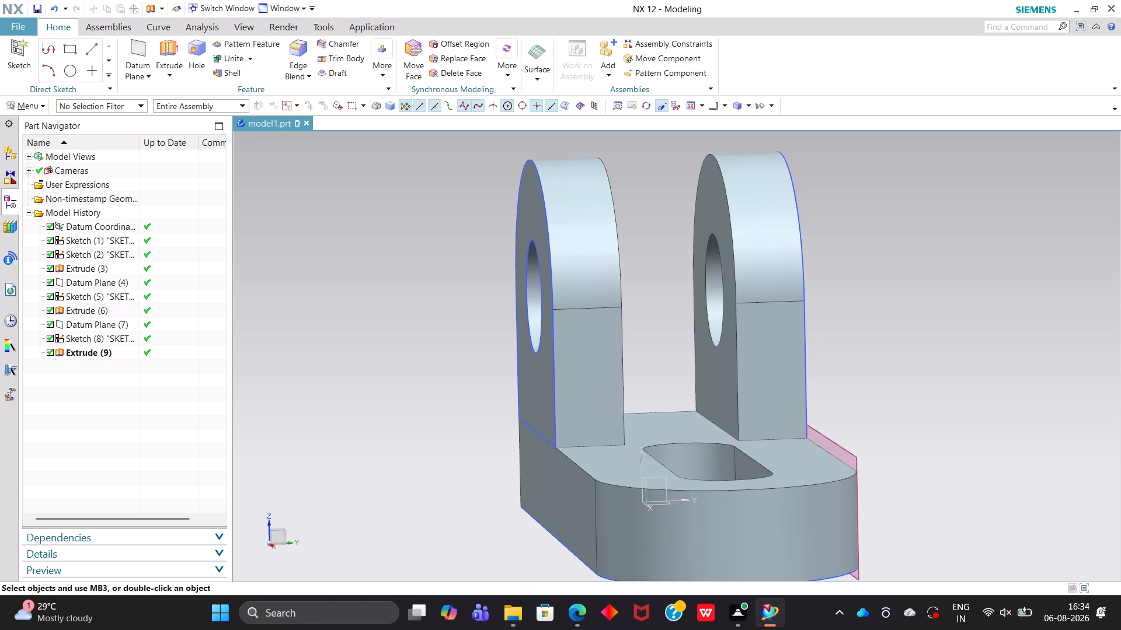
{"action": "left_click", "coordinate": [649, 104]}
{"action": "left_click_drag", "start_coordinate": [300, 504], "coordinate": [405, 503]}
{"action": "left_click_drag", "start_coordinate": [807, 341], "coordinate": [708, 360]}
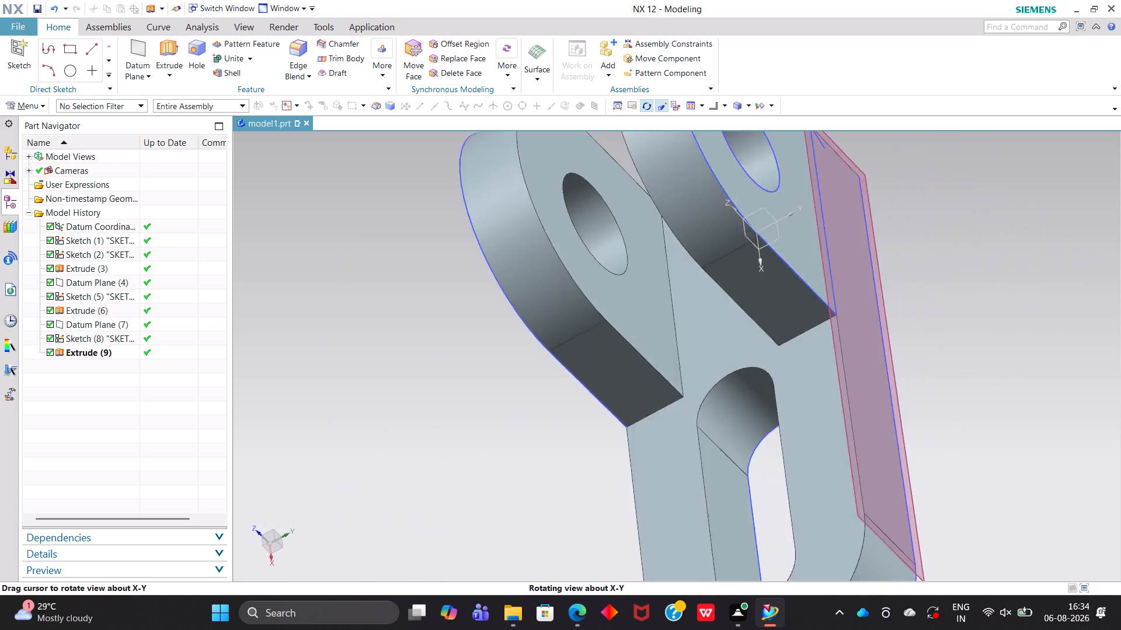
{"action": "left_click_drag", "start_coordinate": [708, 360], "coordinate": [659, 313]}
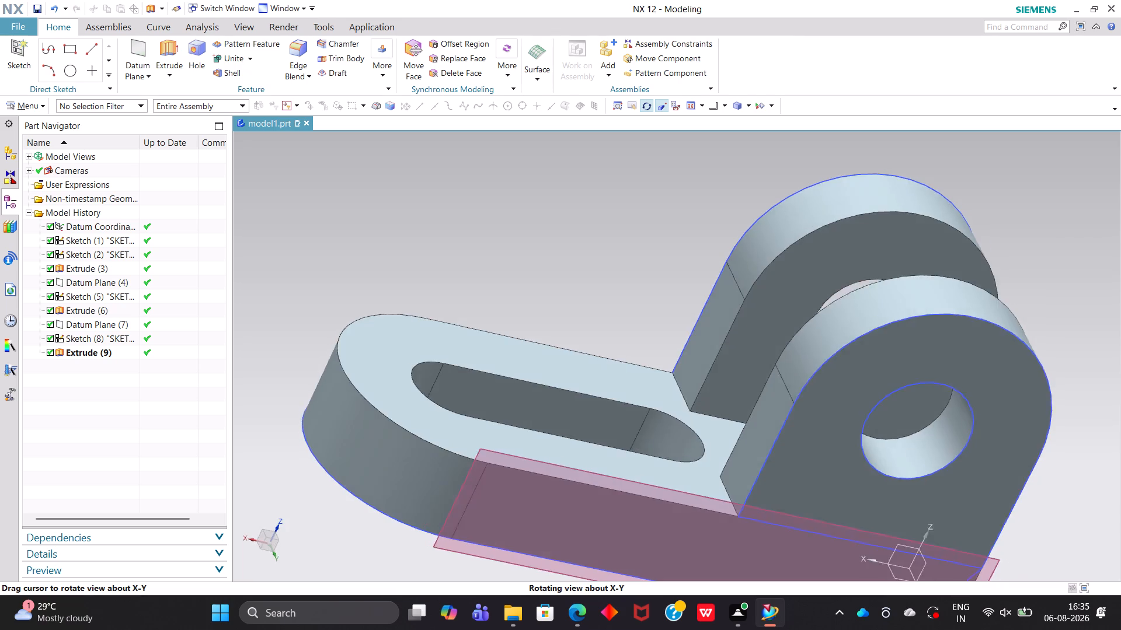
{"action": "left_click_drag", "start_coordinate": [659, 313], "coordinate": [724, 143]}
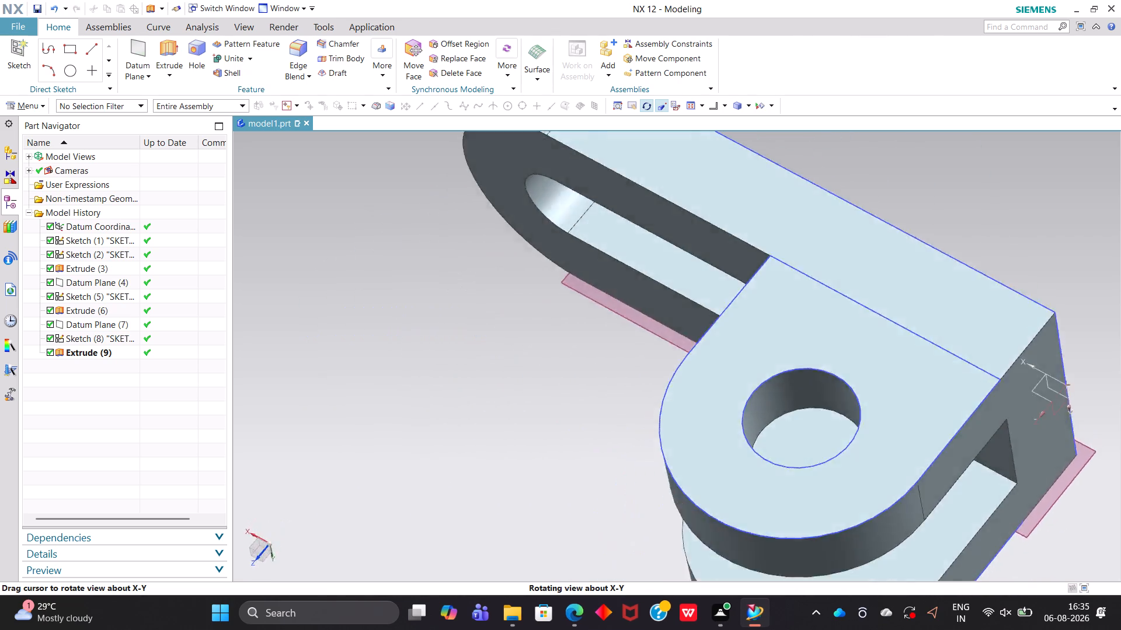
{"action": "left_click_drag", "start_coordinate": [724, 143], "coordinate": [757, 128]}
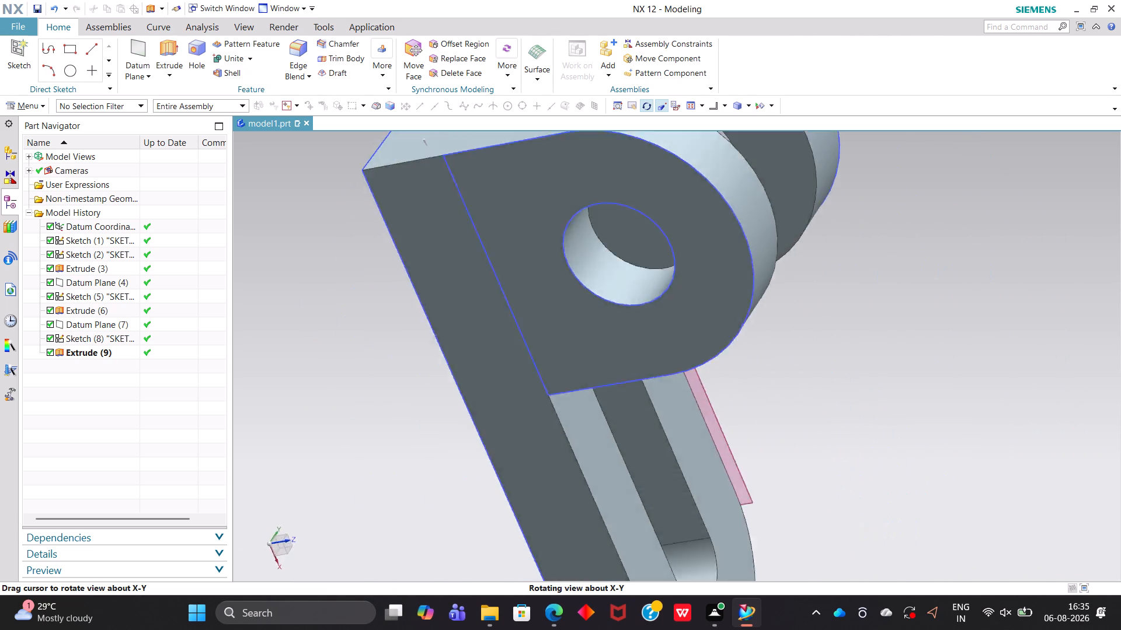
{"action": "left_click_drag", "start_coordinate": [757, 128], "coordinate": [967, 167]}
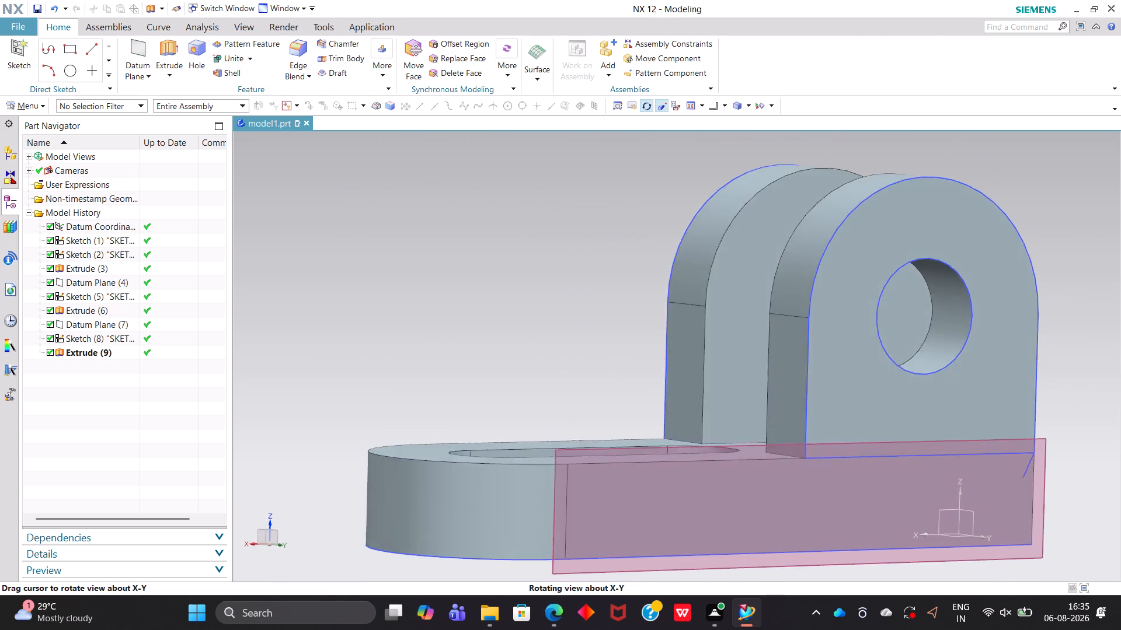
{"action": "left_click_drag", "start_coordinate": [967, 167], "coordinate": [963, 199]}
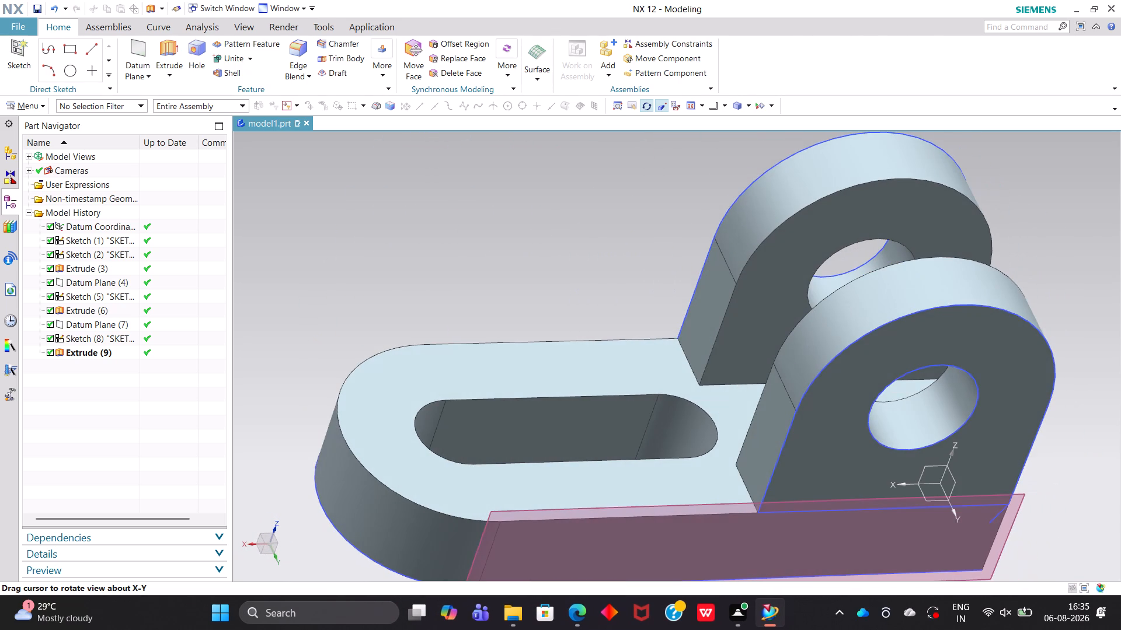
{"action": "double_click", "coordinate": [966, 198]}
{"action": "double_click", "coordinate": [968, 194]}
{"action": "left_click", "coordinate": [473, 239]}
{"action": "scroll", "coordinate": [532, 293], "scroll_direction": "up", "scroll_amount": 1}
{"action": "scroll", "coordinate": [532, 293], "scroll_direction": "down", "scroll_amount": 1}
{"action": "scroll", "coordinate": [532, 293], "scroll_direction": "up", "scroll_amount": 1}
{"action": "scroll", "coordinate": [532, 293], "scroll_direction": "down", "scroll_amount": 1}
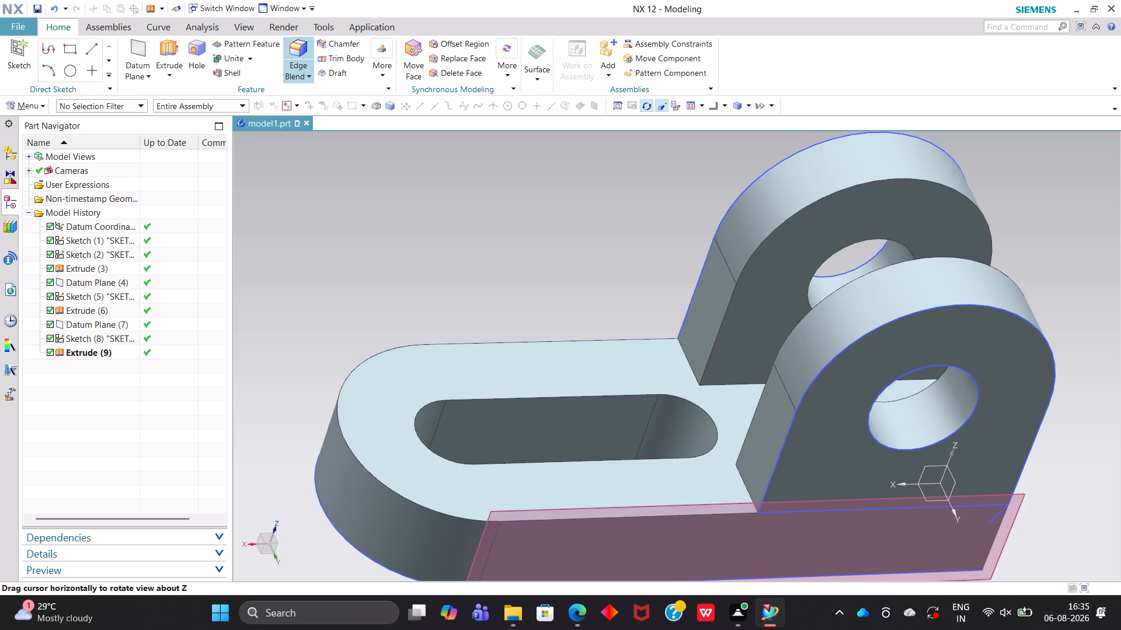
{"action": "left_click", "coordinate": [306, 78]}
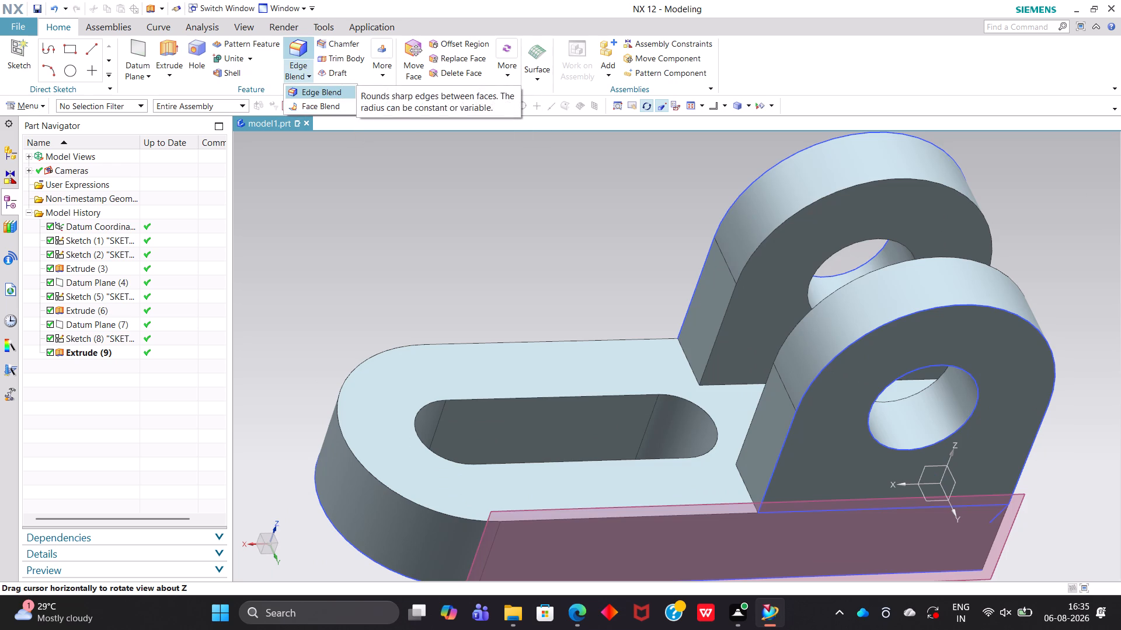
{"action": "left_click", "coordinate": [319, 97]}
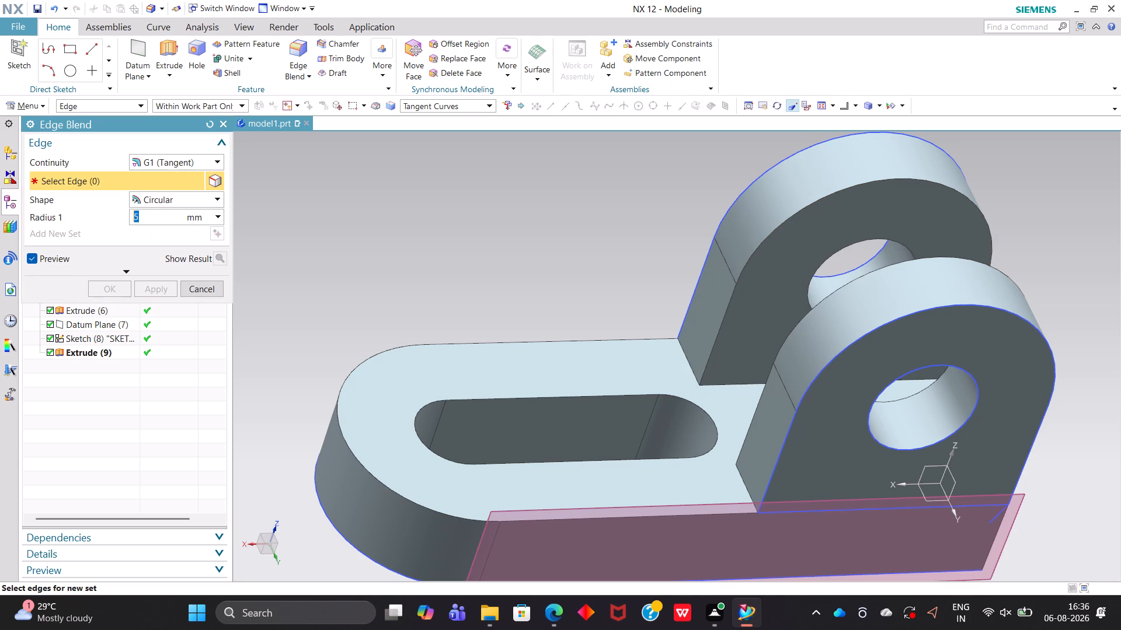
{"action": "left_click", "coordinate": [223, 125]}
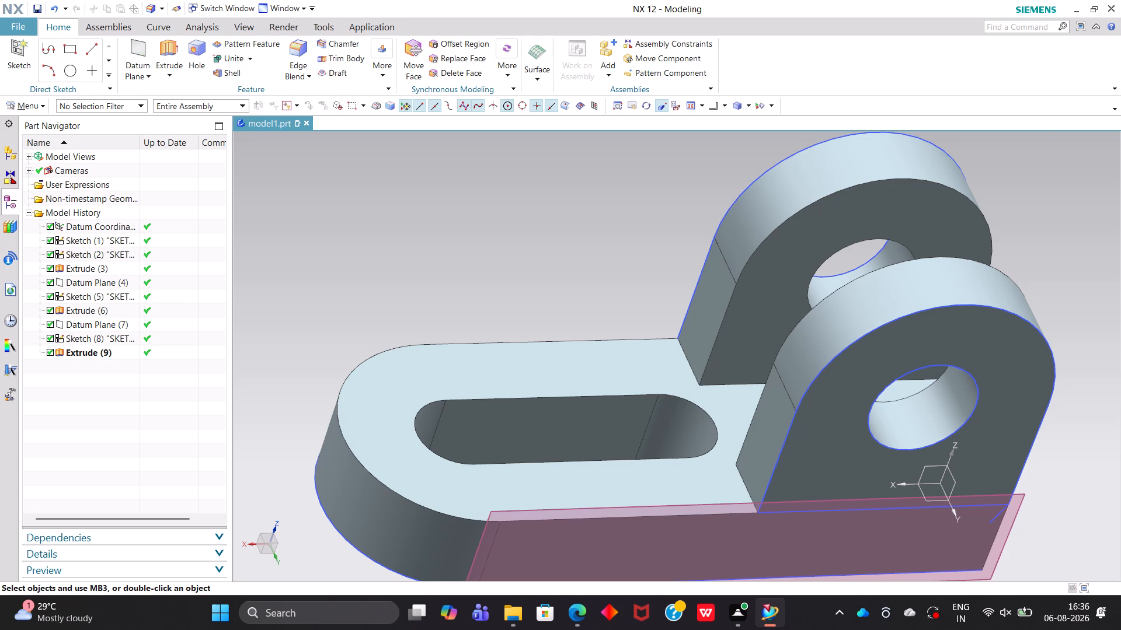
Inspect the whole bracket all round, including the base's underside, the slot and the aligned upright holes.
{"action": "scroll", "coordinate": [421, 182], "scroll_direction": "down", "scroll_amount": 1}
{"action": "scroll", "coordinate": [421, 182], "scroll_direction": "up", "scroll_amount": 1}
{"action": "scroll", "coordinate": [499, 268], "scroll_direction": "down", "scroll_amount": 1}
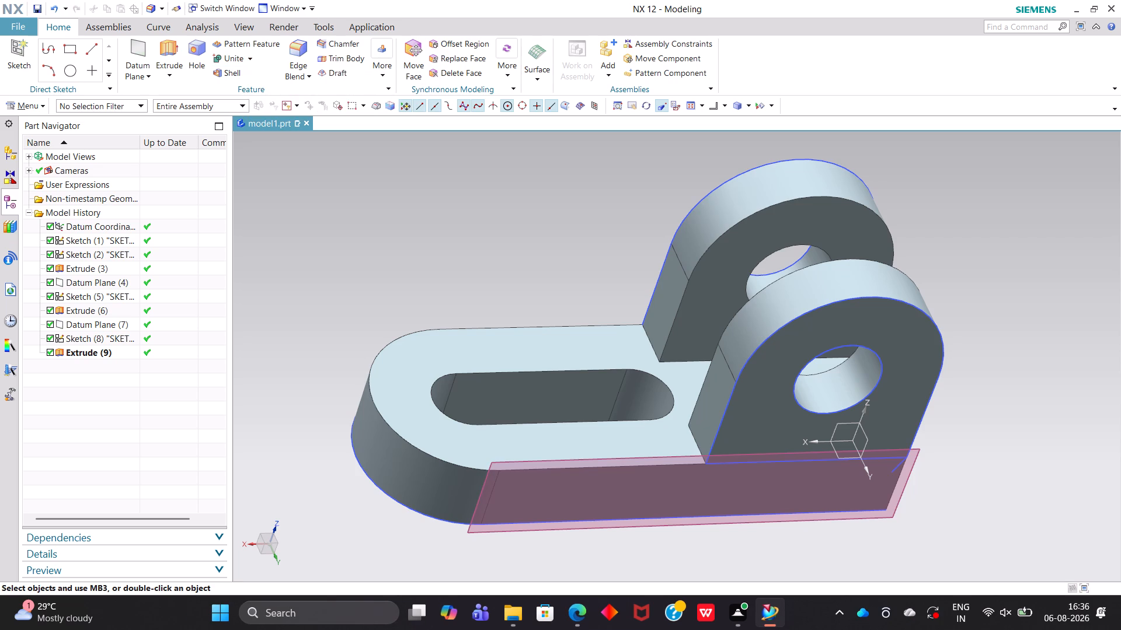
{"action": "scroll", "coordinate": [546, 332], "scroll_direction": "up", "scroll_amount": 1}
{"action": "scroll", "coordinate": [524, 283], "scroll_direction": "down", "scroll_amount": 1}
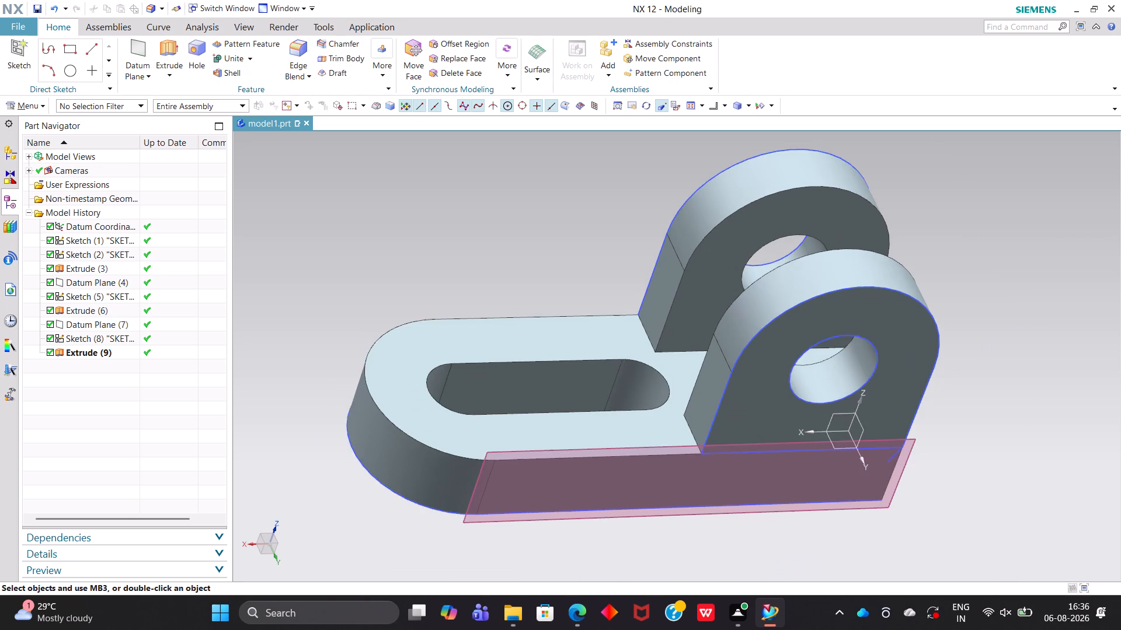
{"action": "scroll", "coordinate": [524, 283], "scroll_direction": "down", "scroll_amount": 1}
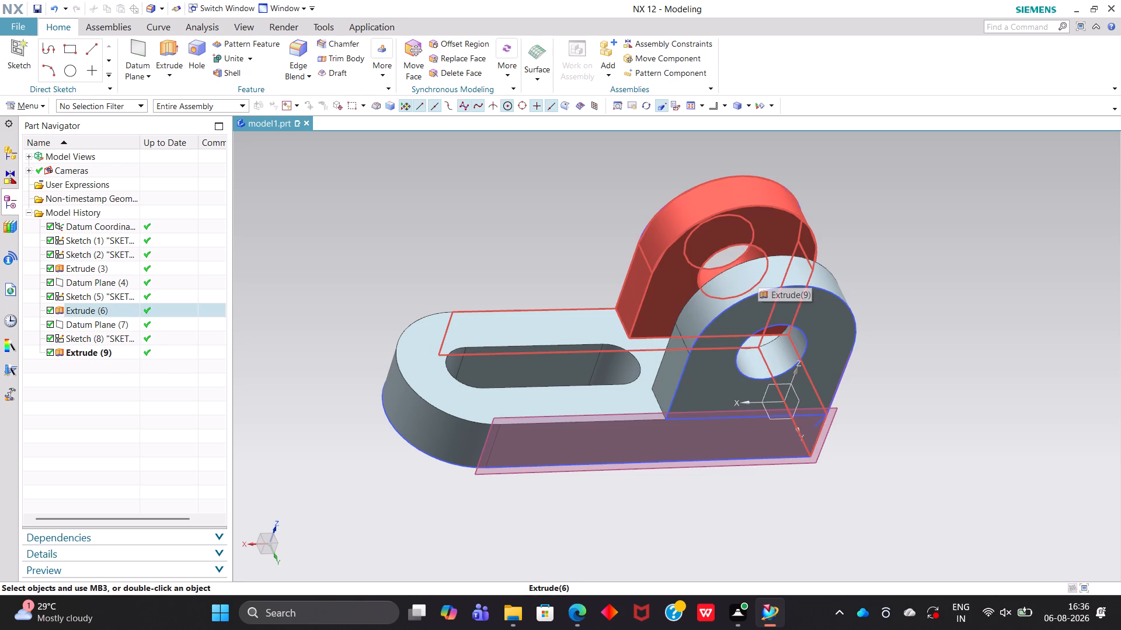
{"action": "left_click", "coordinate": [361, 427]}
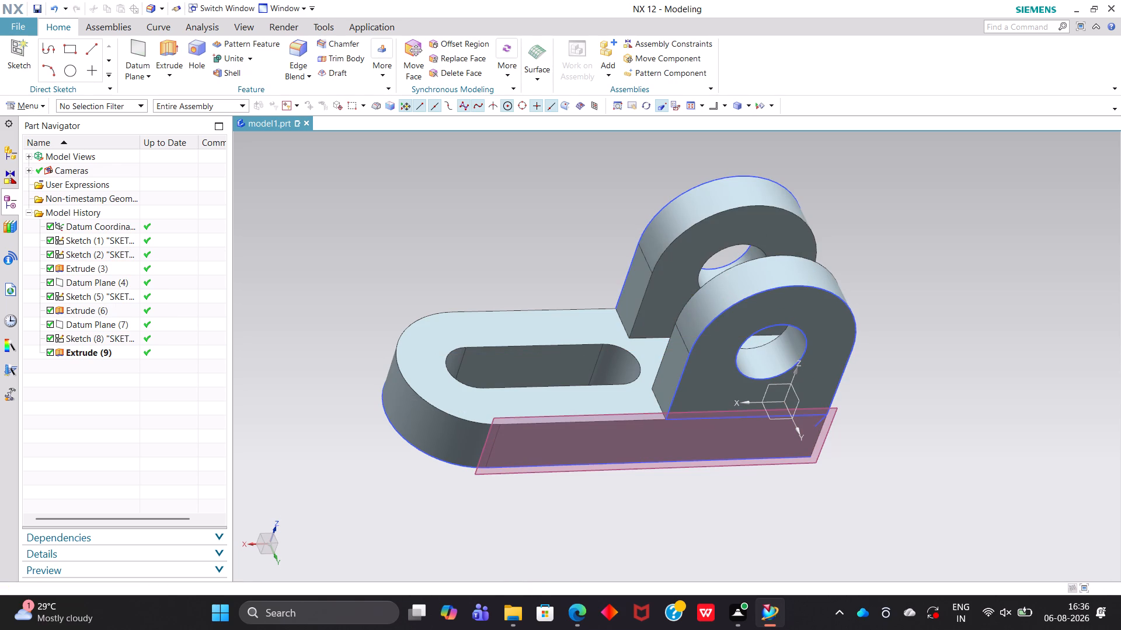
{"action": "left_click", "coordinate": [646, 108]}
{"action": "left_click_drag", "start_coordinate": [534, 215], "coordinate": [583, 215]}
{"action": "left_click_drag", "start_coordinate": [527, 163], "coordinate": [469, 183]}
{"action": "left_click_drag", "start_coordinate": [478, 214], "coordinate": [498, 223]}
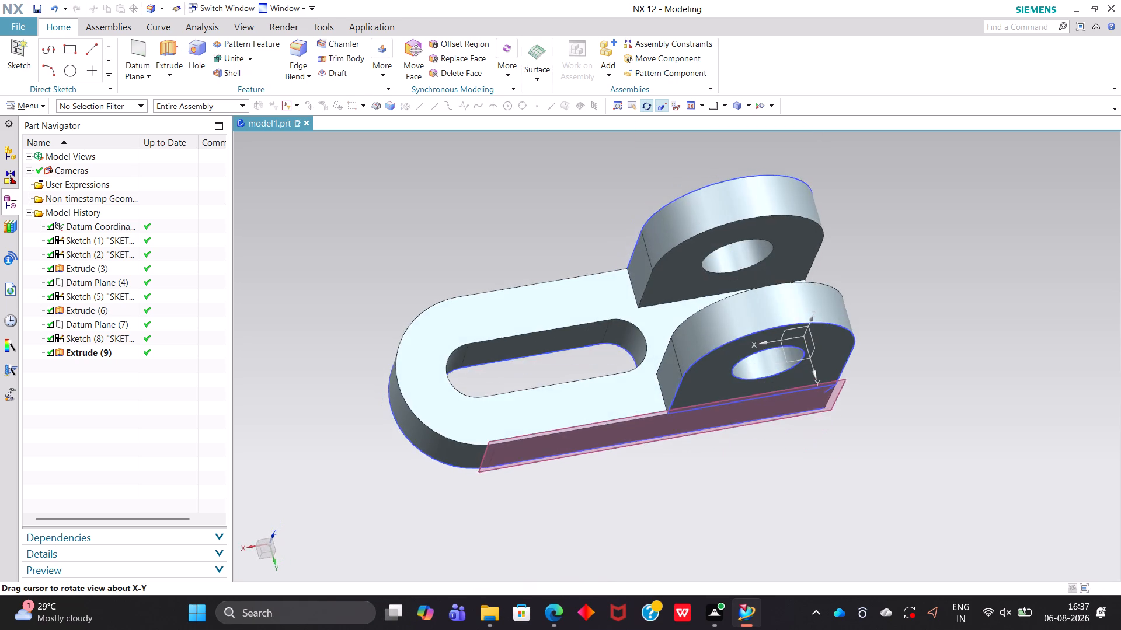
{"action": "left_click_drag", "start_coordinate": [498, 223], "coordinate": [649, 324]}
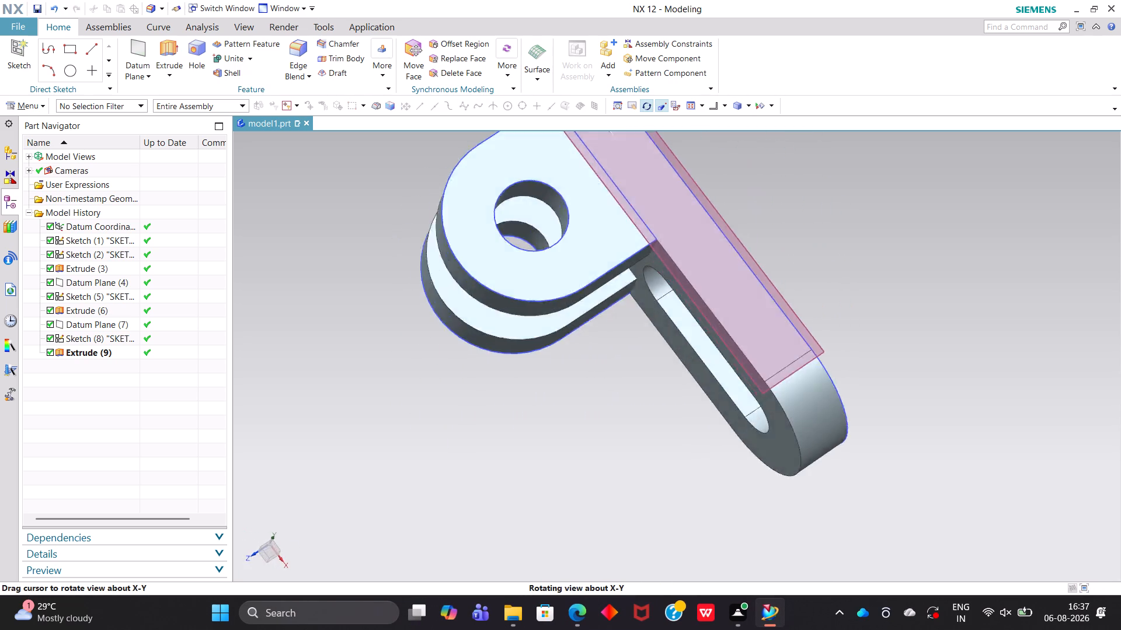
{"action": "left_click_drag", "start_coordinate": [649, 324], "coordinate": [626, 275]}
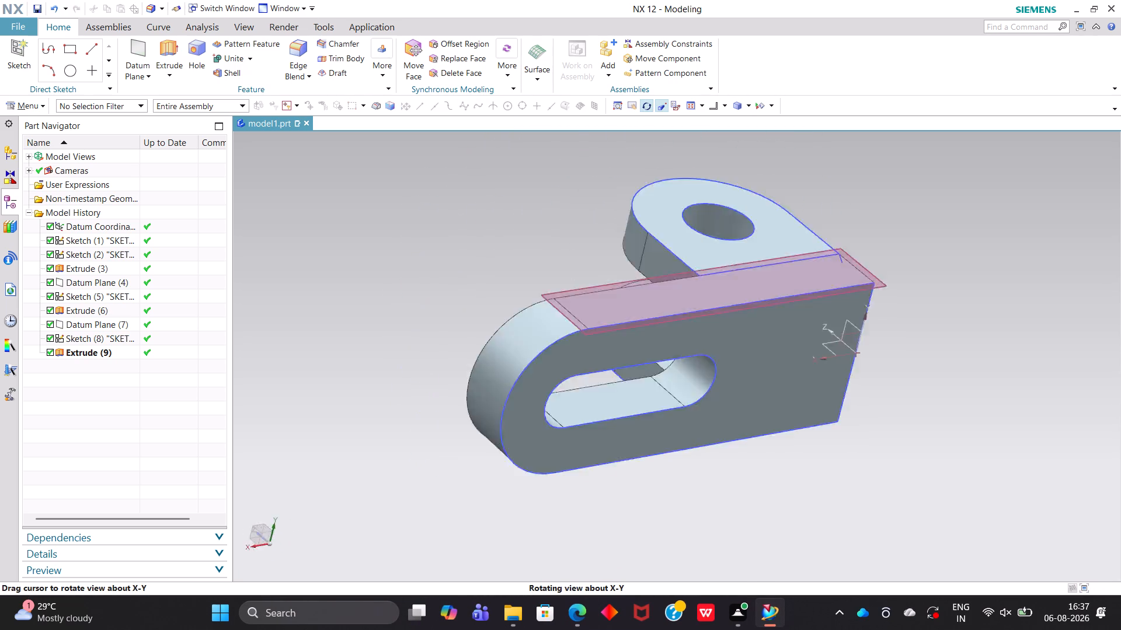
{"action": "left_click_drag", "start_coordinate": [626, 275], "coordinate": [669, 201]}
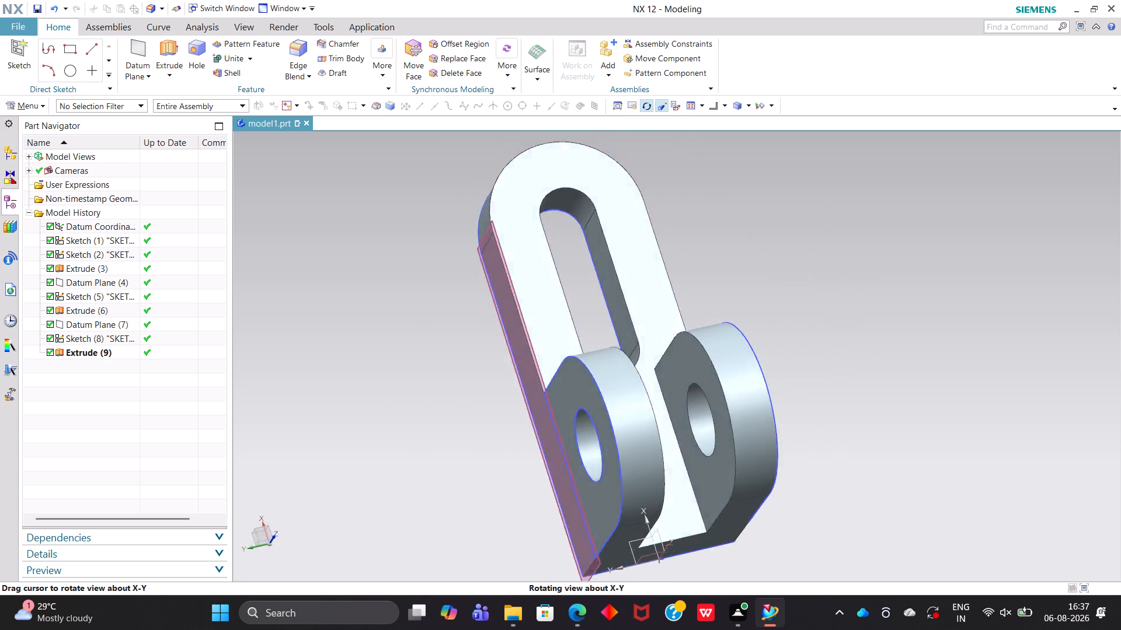
{"action": "left_click_drag", "start_coordinate": [669, 201], "coordinate": [581, 154]}
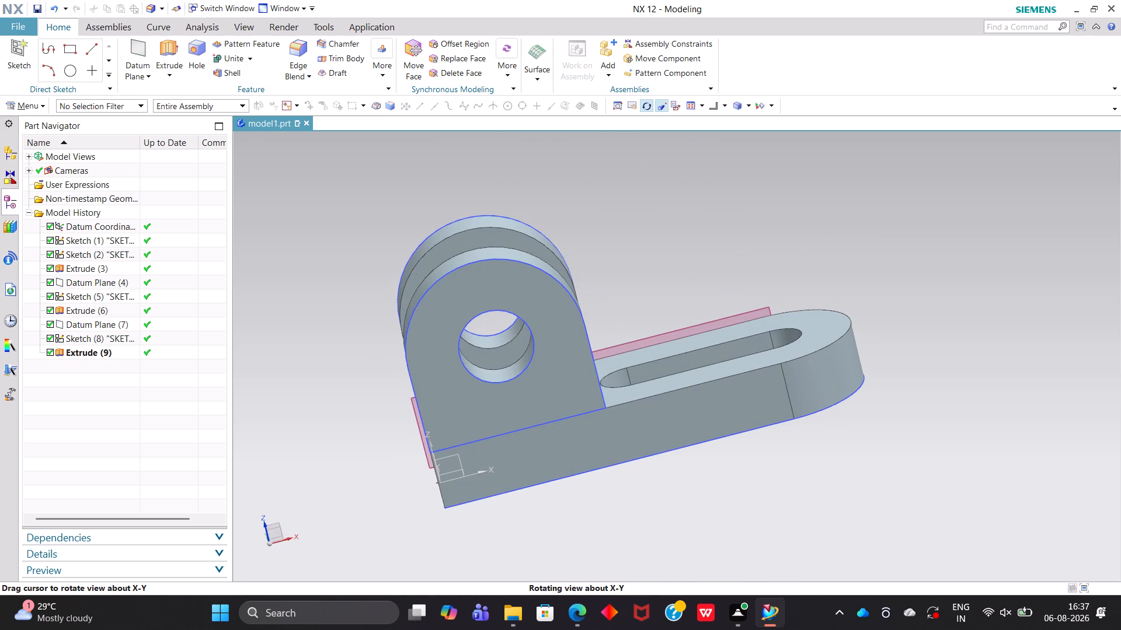
{"action": "left_click_drag", "start_coordinate": [581, 154], "coordinate": [740, 163]}
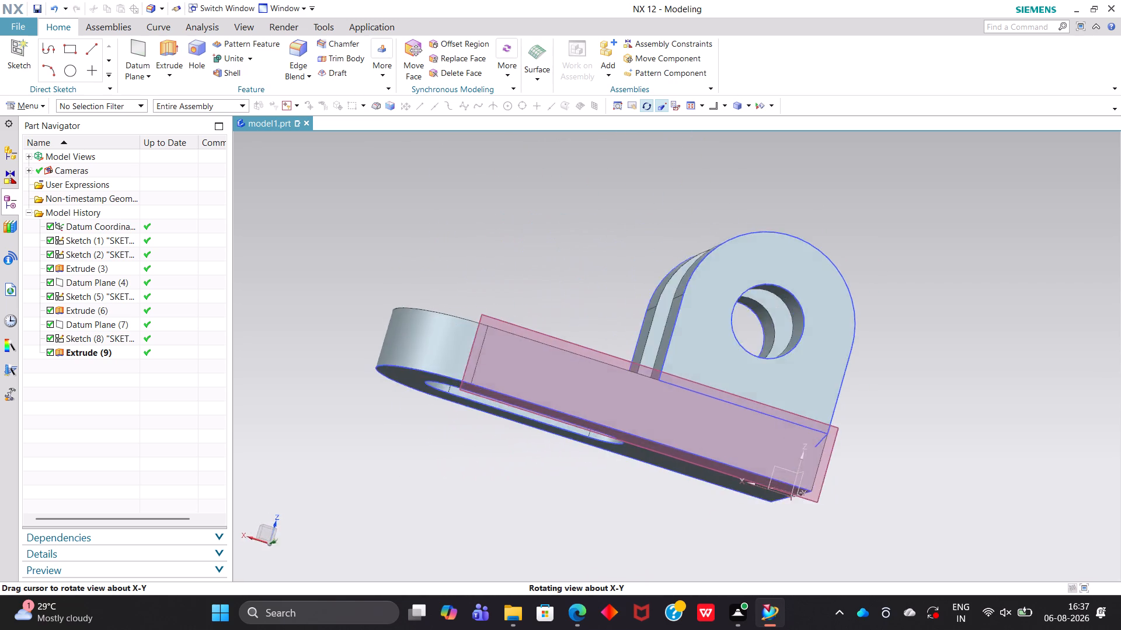
{"action": "left_click_drag", "start_coordinate": [740, 163], "coordinate": [757, 197]}
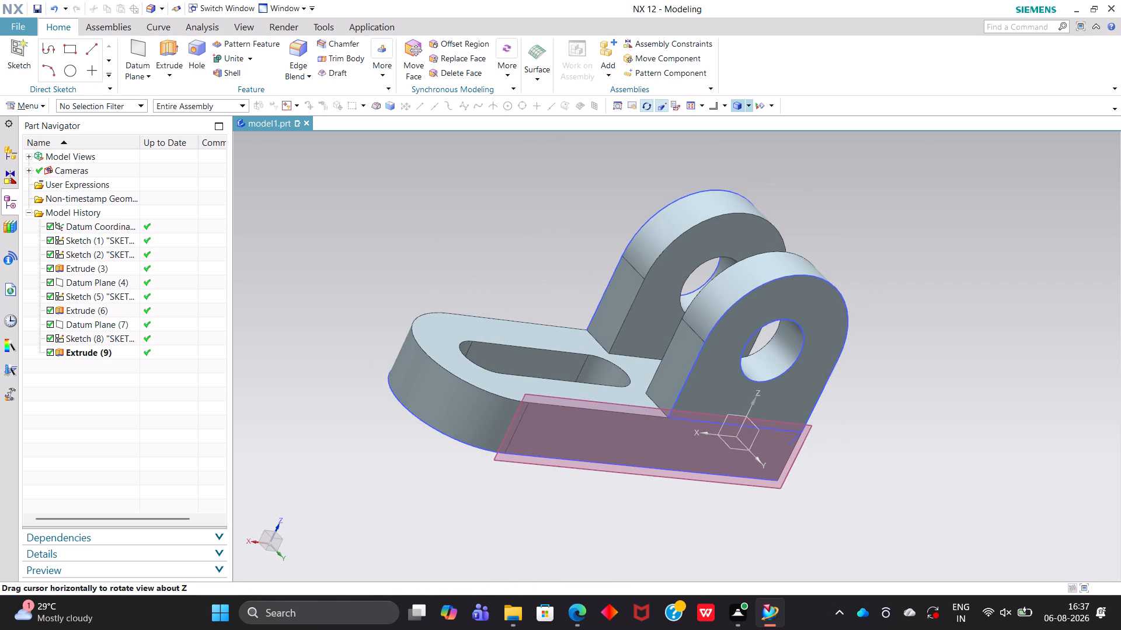
View the bracket in the Shaded and Wireframe with Dim Edges styles, and return it to Shaded with Edges.
{"action": "left_click", "coordinate": [735, 100]}
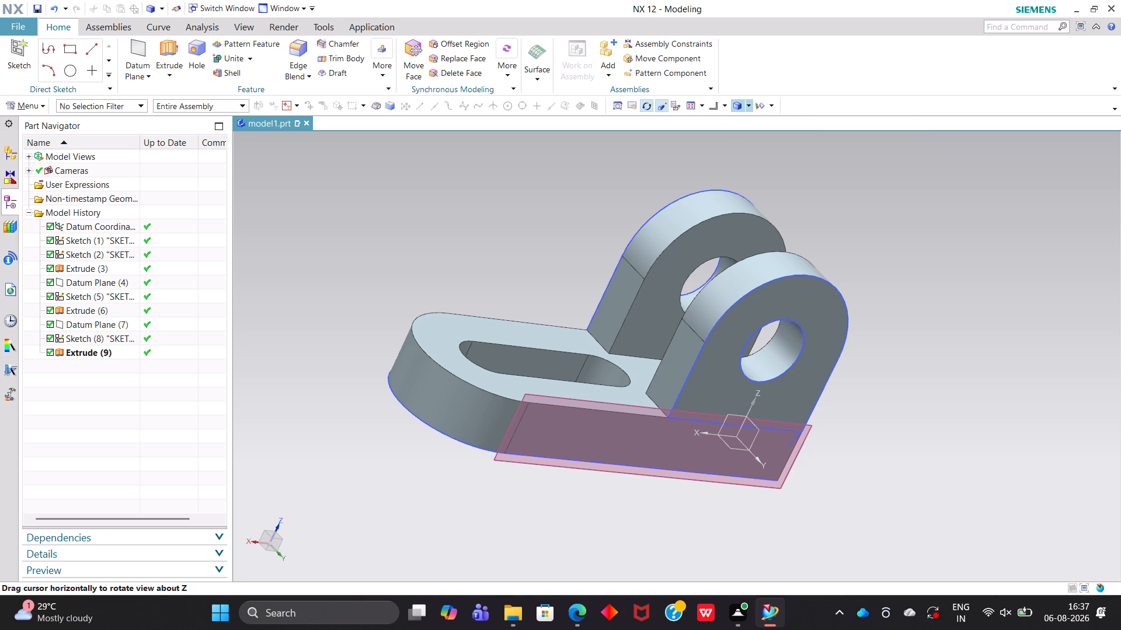
{"action": "left_click", "coordinate": [749, 108]}
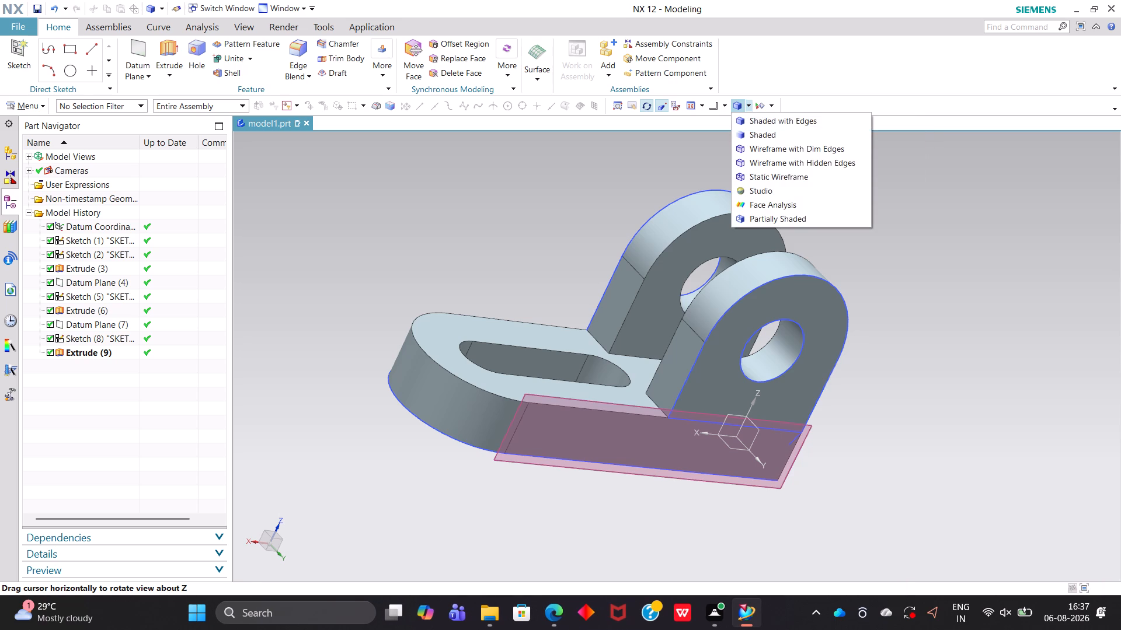
{"action": "left_click", "coordinate": [756, 123]}
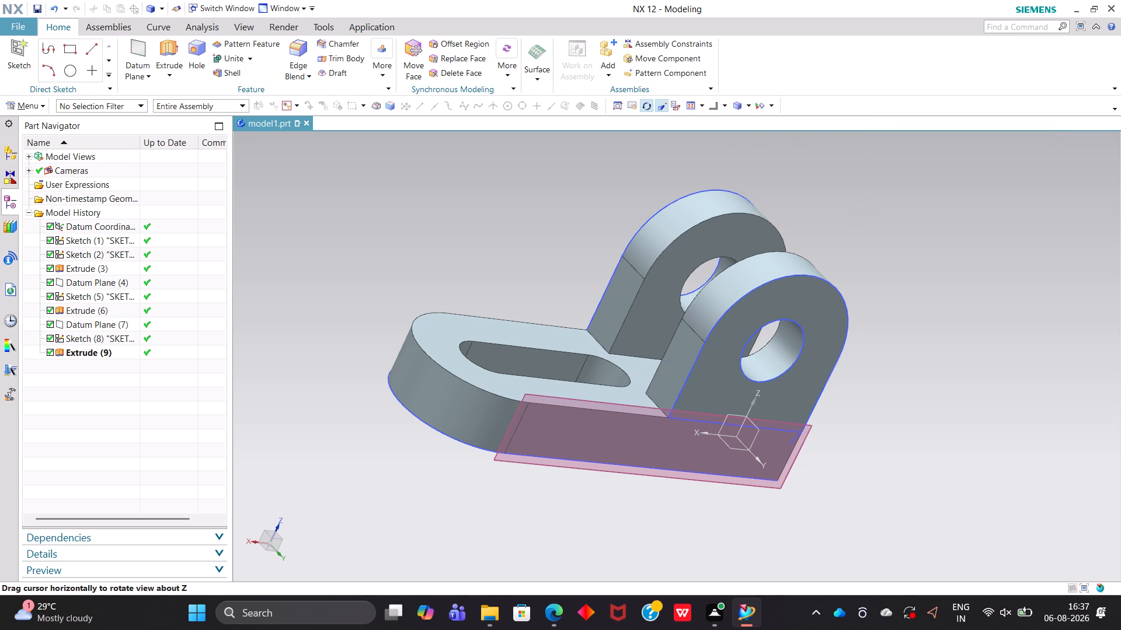
{"action": "left_click", "coordinate": [743, 106]}
{"action": "left_click", "coordinate": [743, 101]}
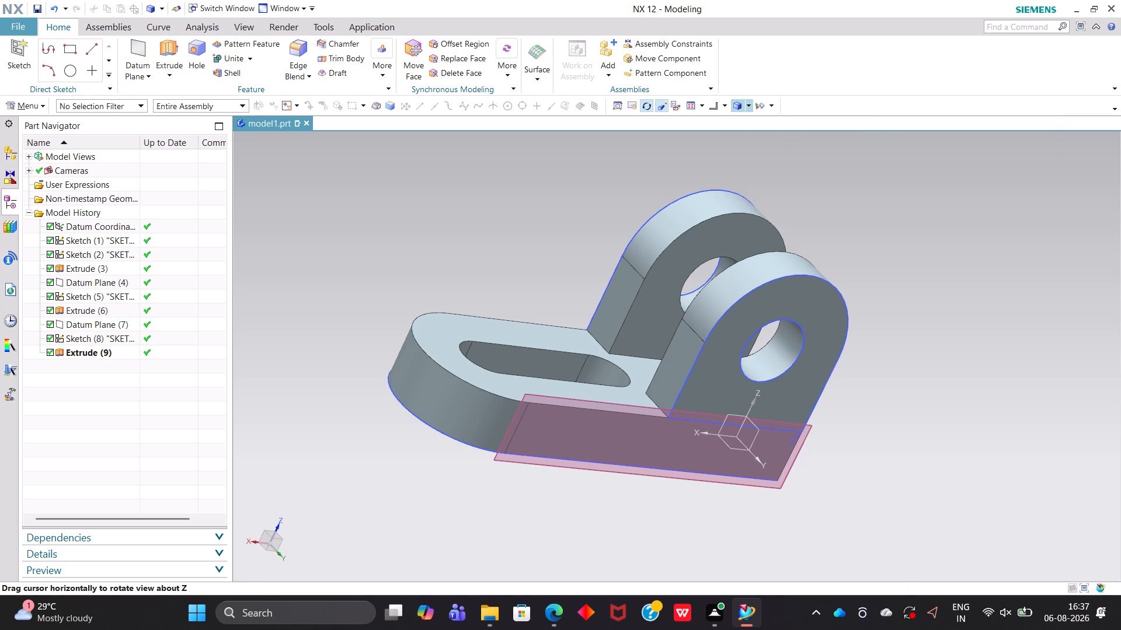
{"action": "left_click", "coordinate": [750, 104]}
{"action": "left_click", "coordinate": [758, 134]}
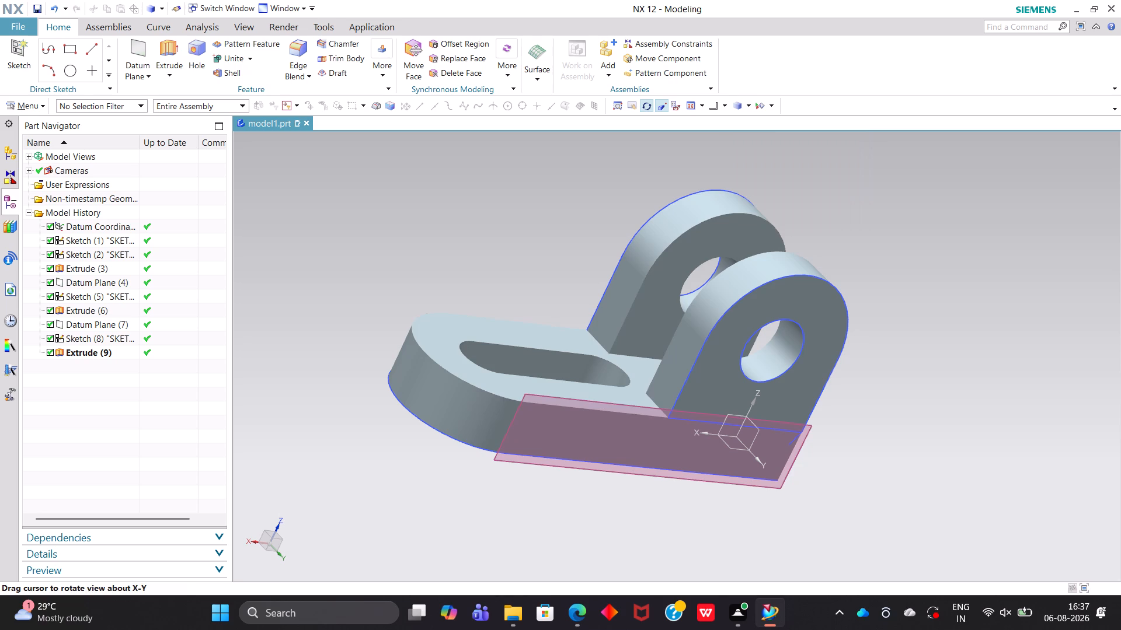
{"action": "left_click", "coordinate": [749, 105]}
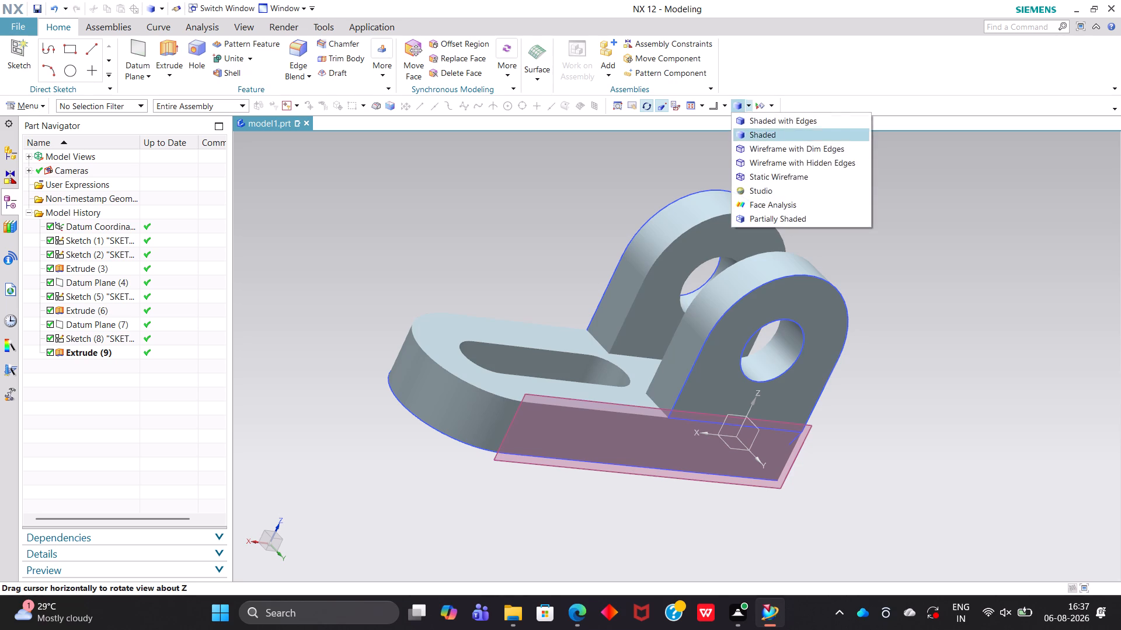
{"action": "left_click", "coordinate": [760, 153]}
{"action": "left_click", "coordinate": [746, 109]}
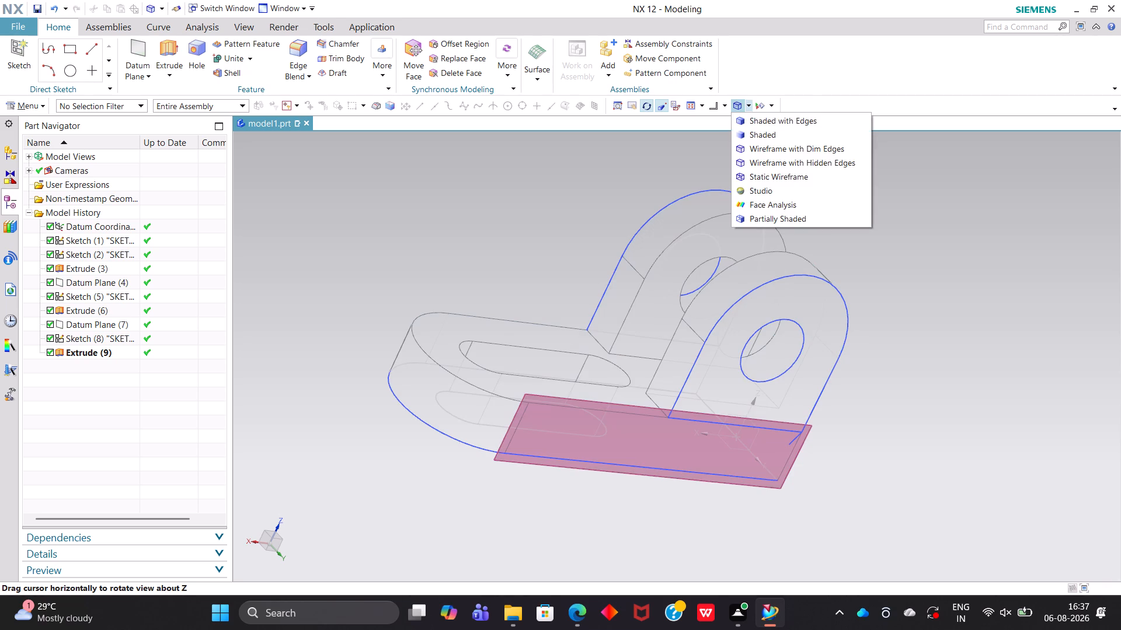
{"action": "left_click", "coordinate": [753, 118]}
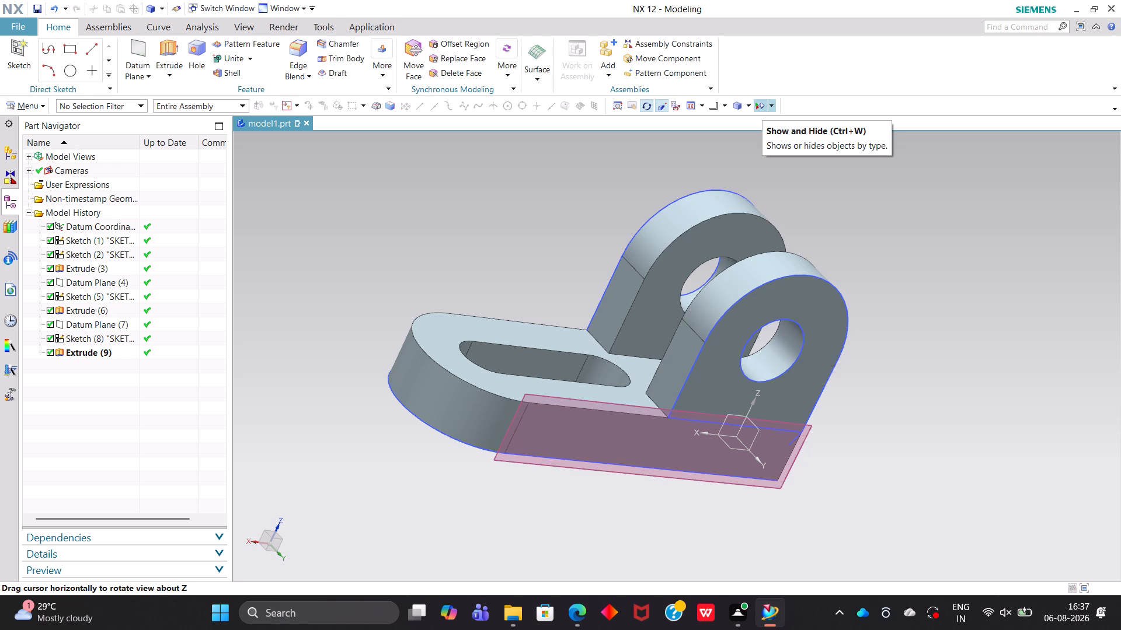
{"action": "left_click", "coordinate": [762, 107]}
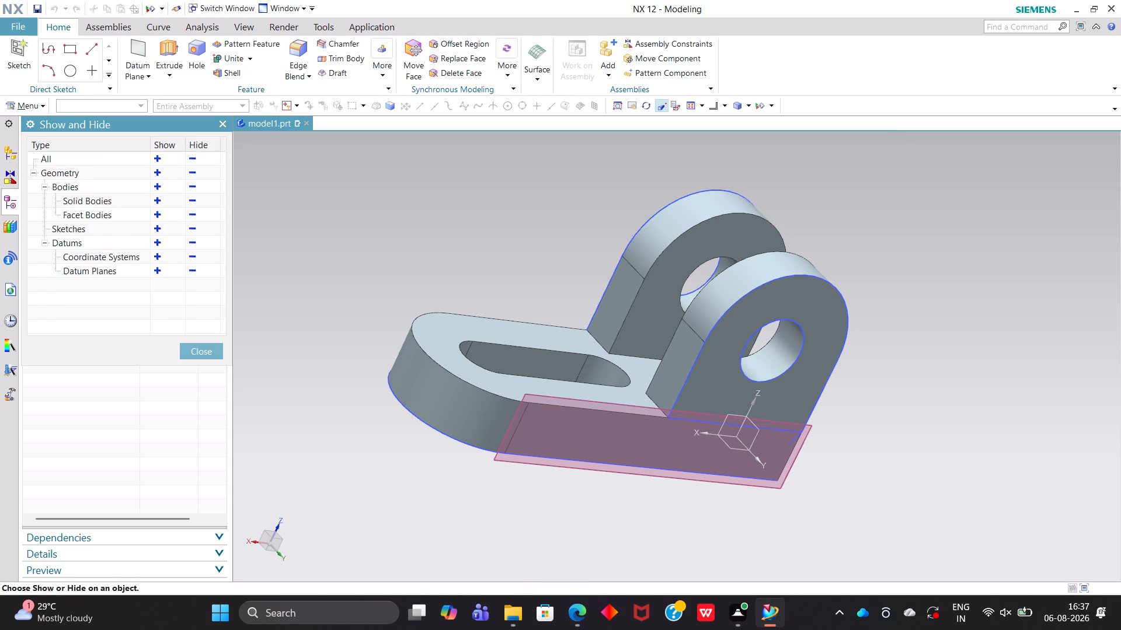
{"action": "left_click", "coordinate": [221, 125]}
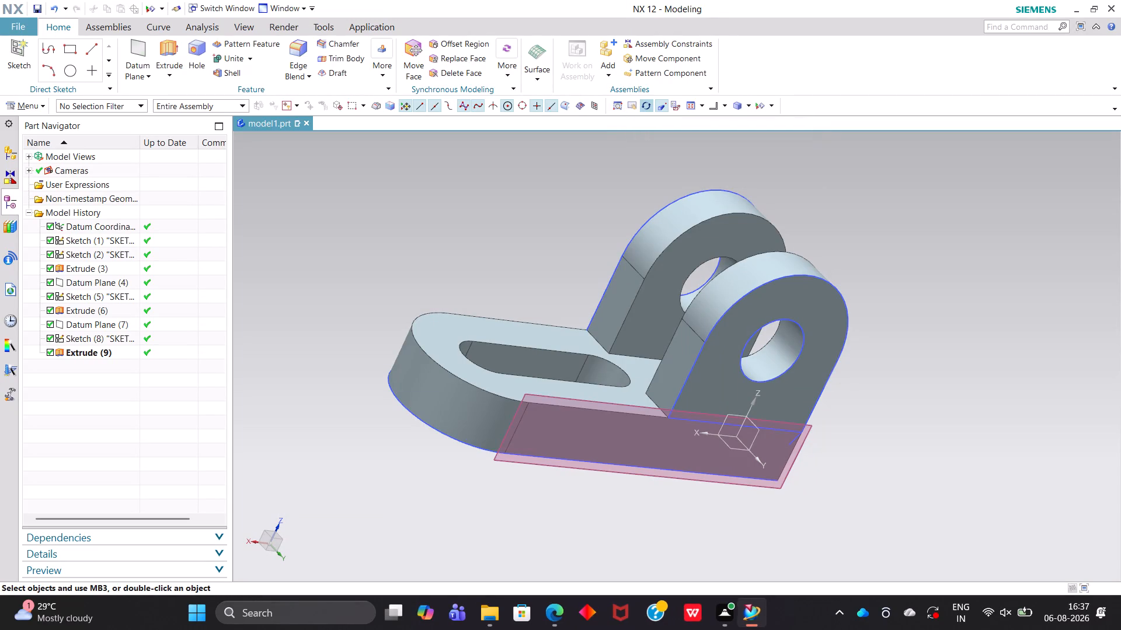
Open the perspective options for the distance from camera to target.
{"action": "left_click", "coordinate": [677, 105]}
{"action": "left_click_drag", "start_coordinate": [579, 250], "coordinate": [601, 251]}
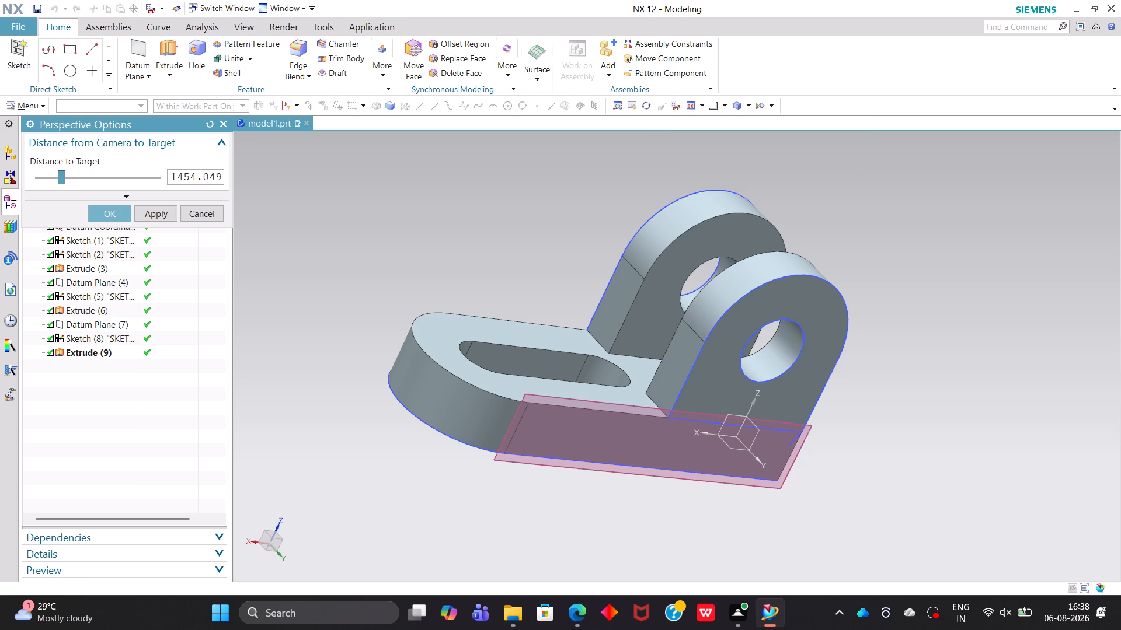
{"action": "left_click_drag", "start_coordinate": [587, 458], "coordinate": [654, 441]}
{"action": "left_click", "coordinate": [654, 243]}
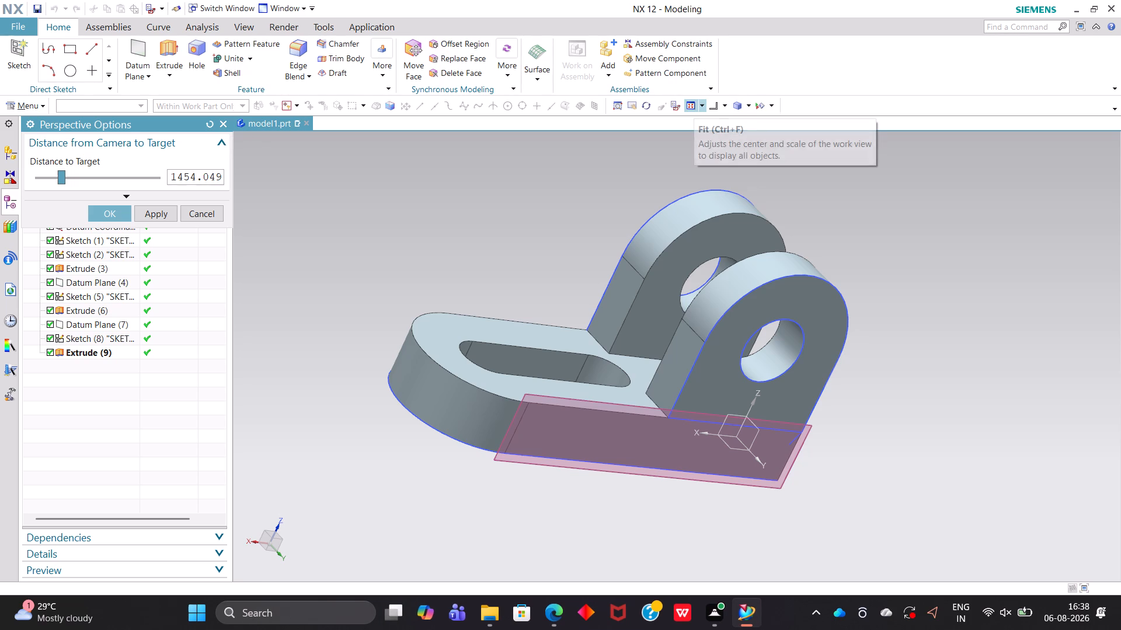
Fit the whole bracket to the view and examine it in the Back orientation and in the Trimetric orientation.
{"action": "left_click", "coordinate": [685, 108]}
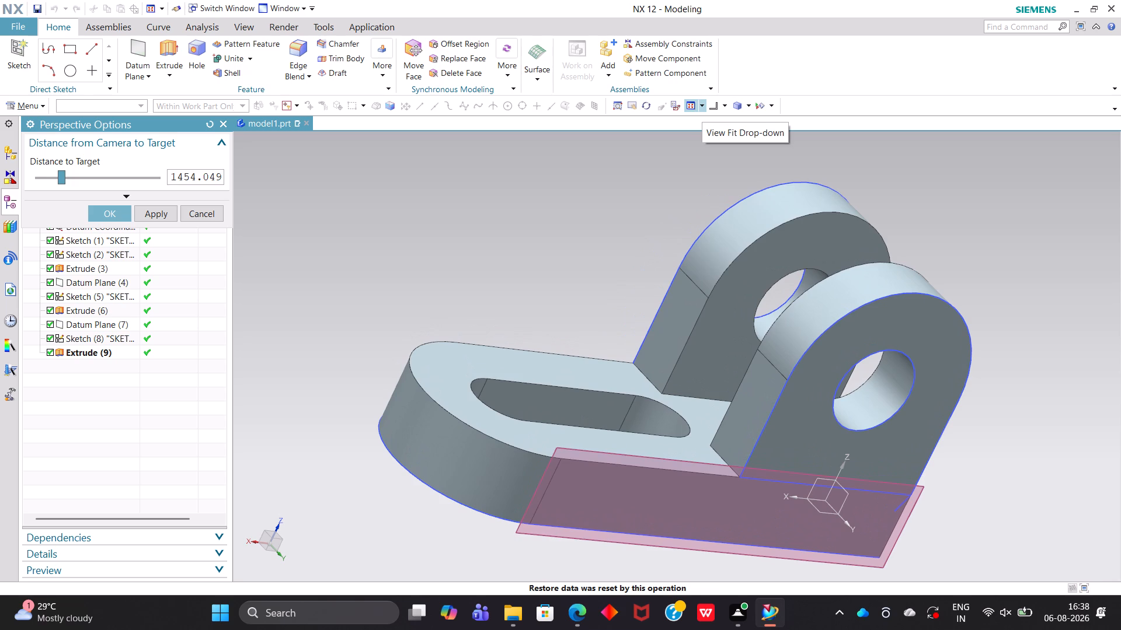
{"action": "left_click", "coordinate": [702, 104]}
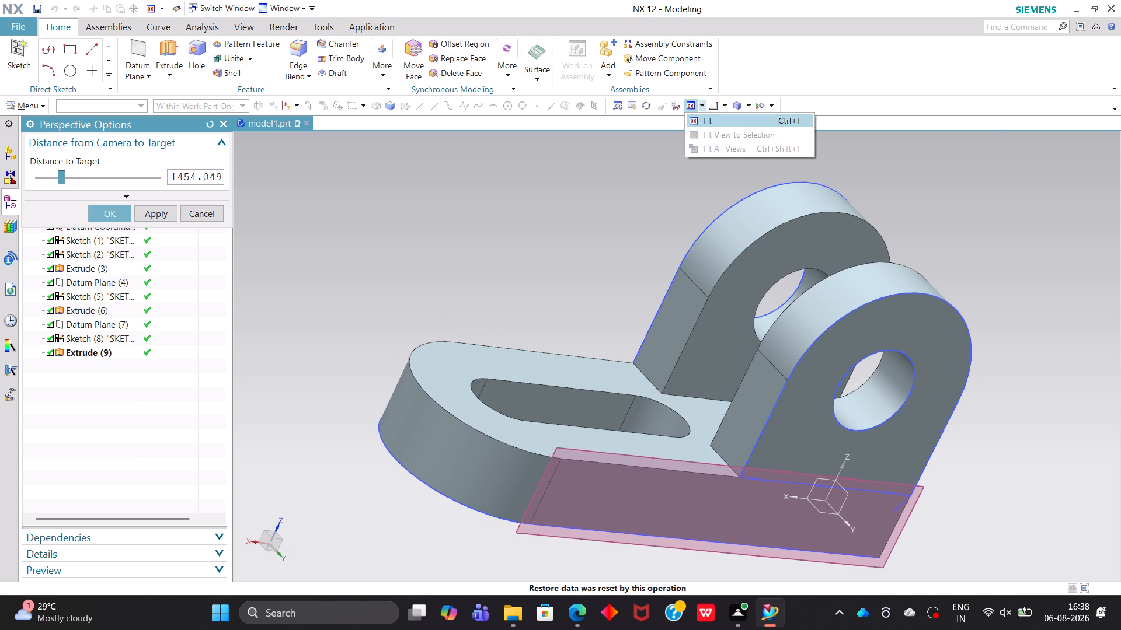
{"action": "left_click", "coordinate": [706, 125]}
{"action": "left_click", "coordinate": [687, 103]}
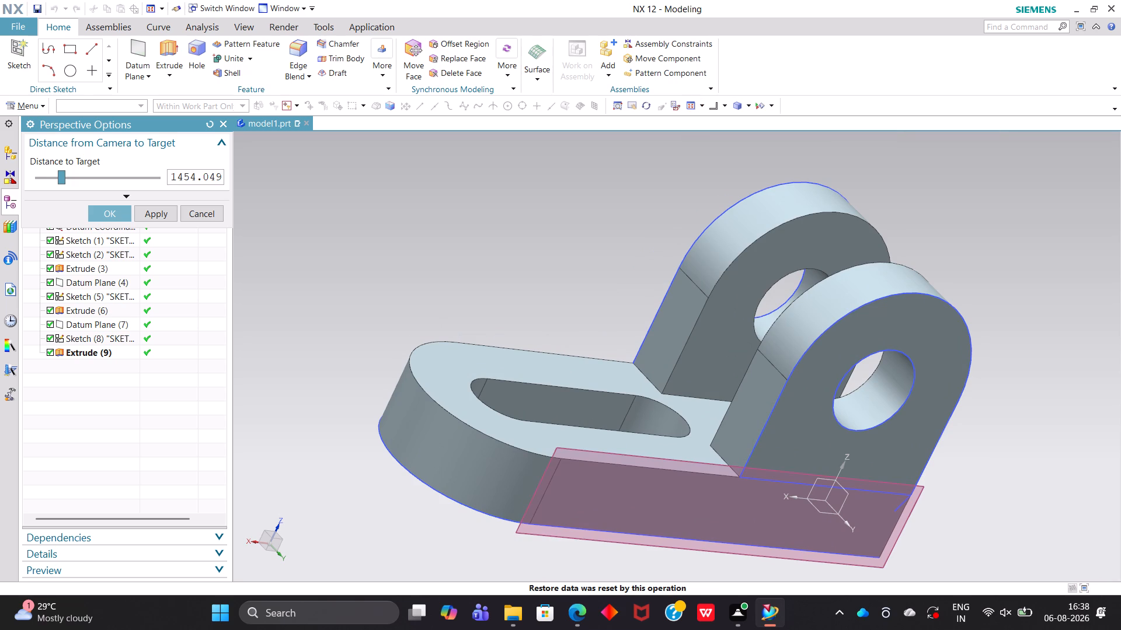
{"action": "left_click", "coordinate": [716, 103]}
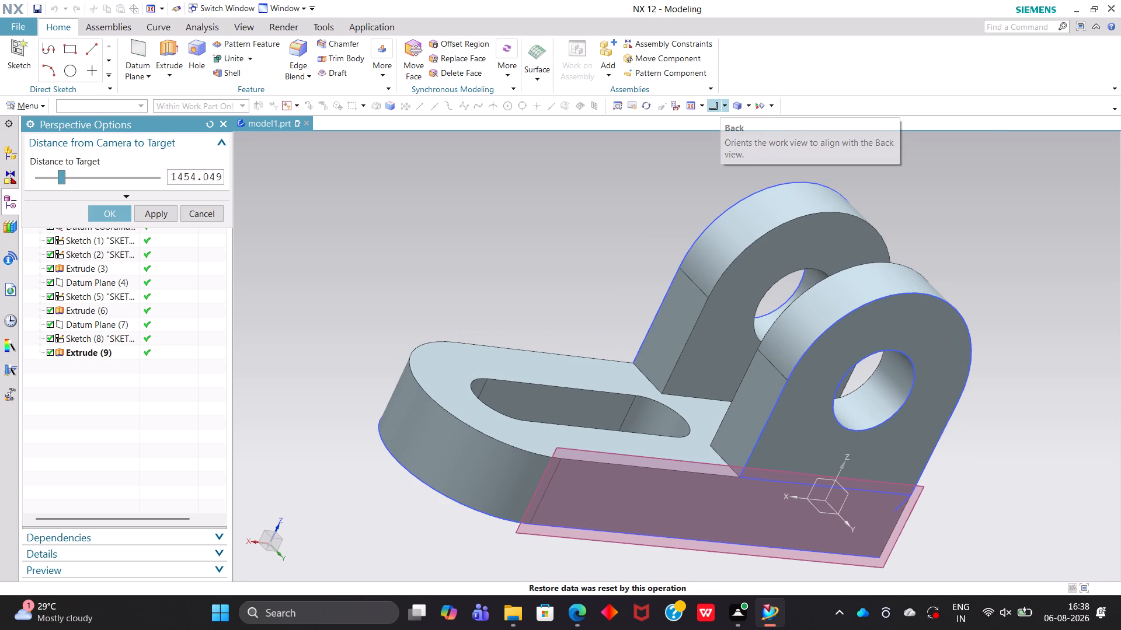
{"action": "left_click", "coordinate": [723, 104]}
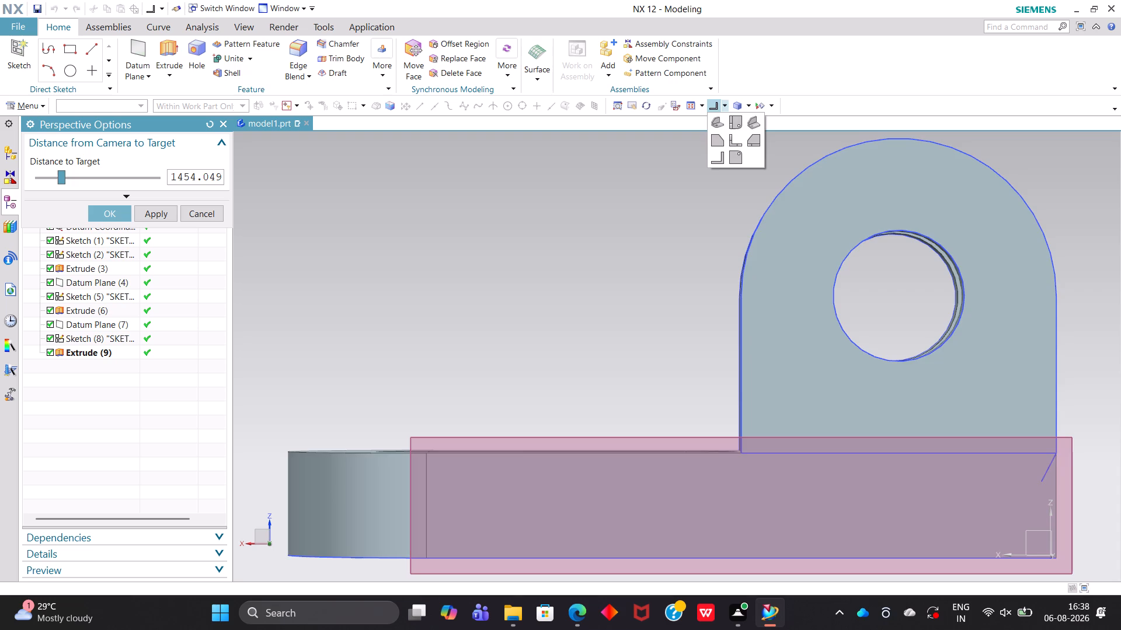
{"action": "left_click", "coordinate": [720, 124]}
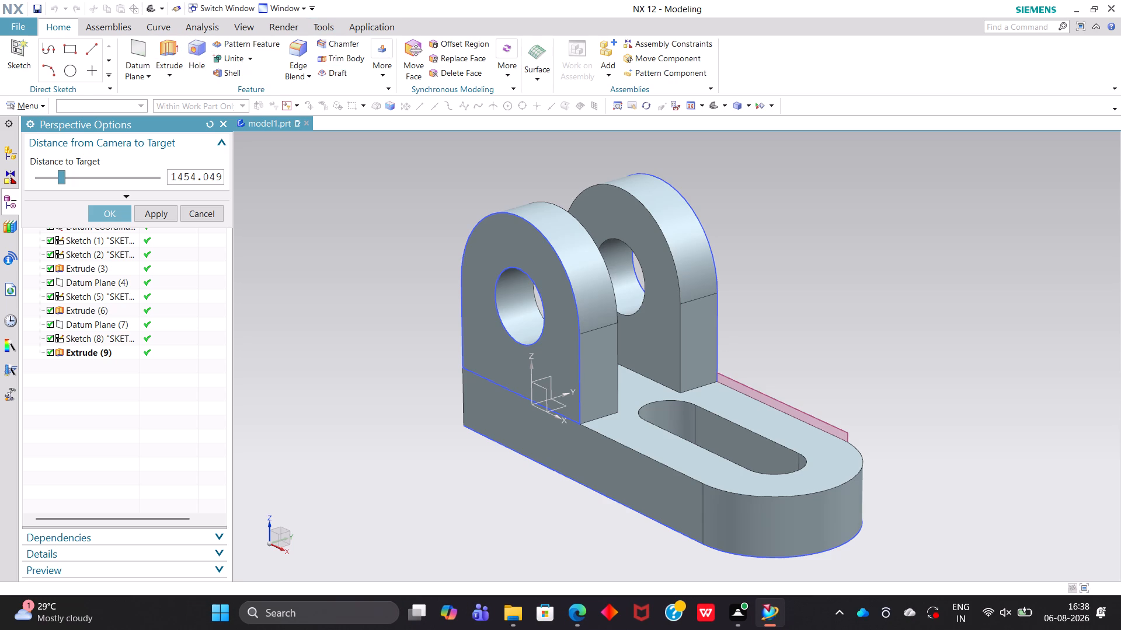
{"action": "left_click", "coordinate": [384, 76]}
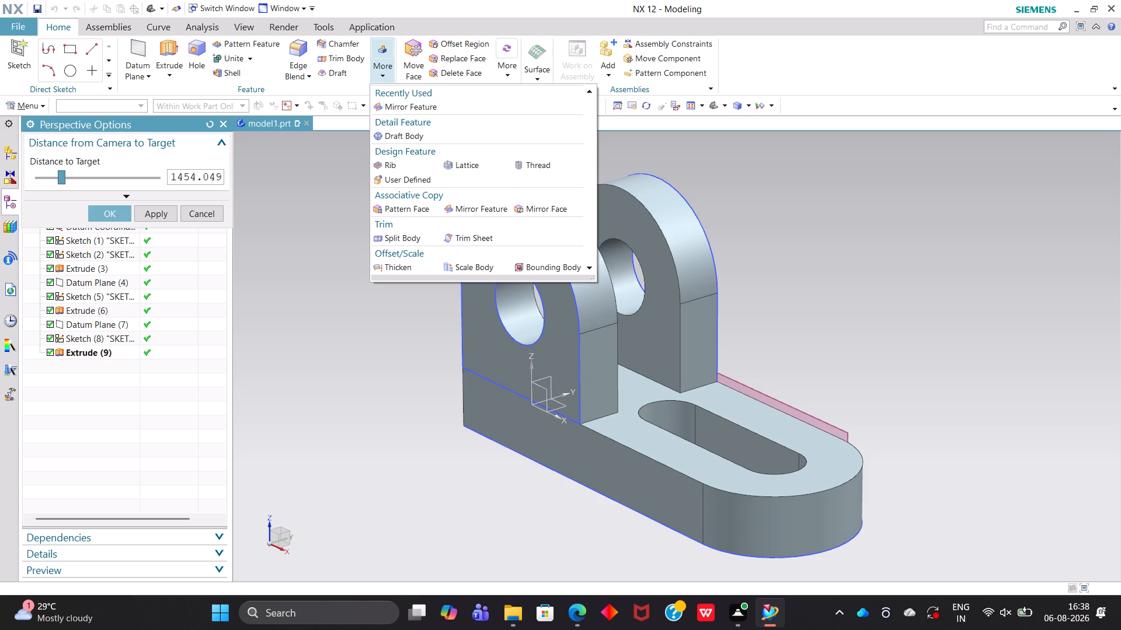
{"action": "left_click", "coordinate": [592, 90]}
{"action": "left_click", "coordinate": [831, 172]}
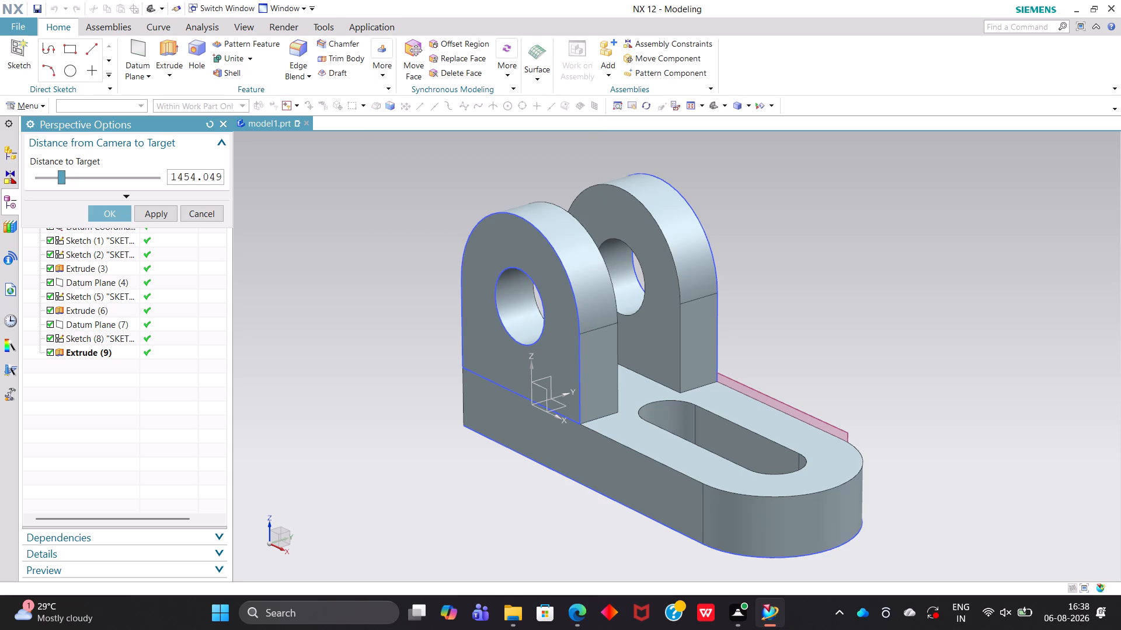